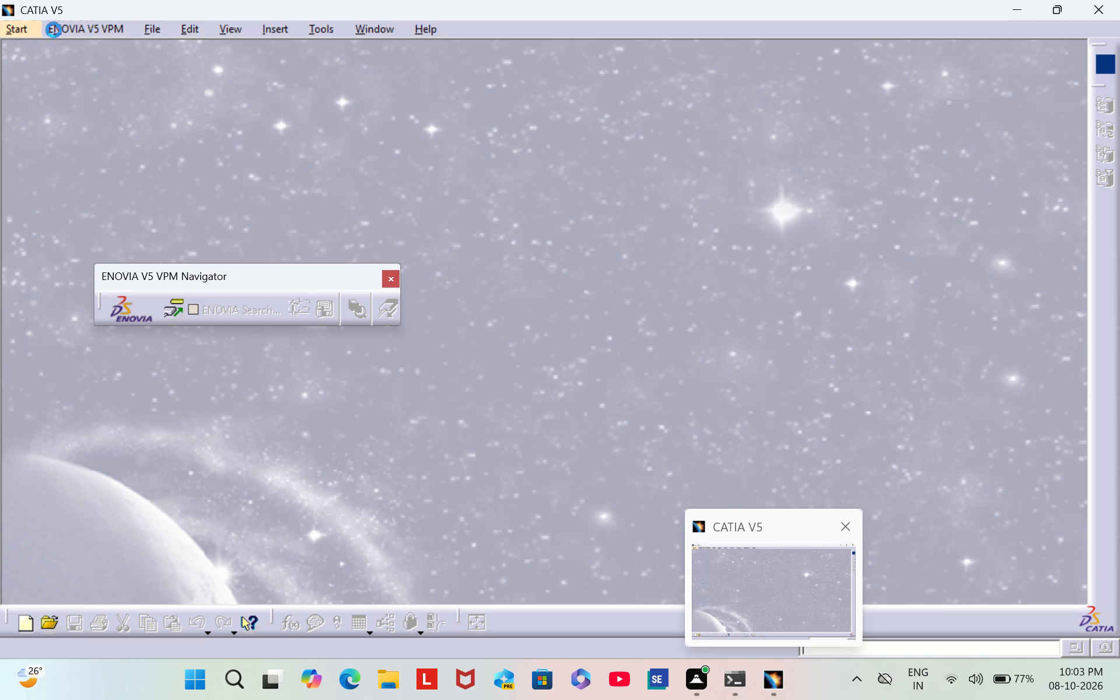
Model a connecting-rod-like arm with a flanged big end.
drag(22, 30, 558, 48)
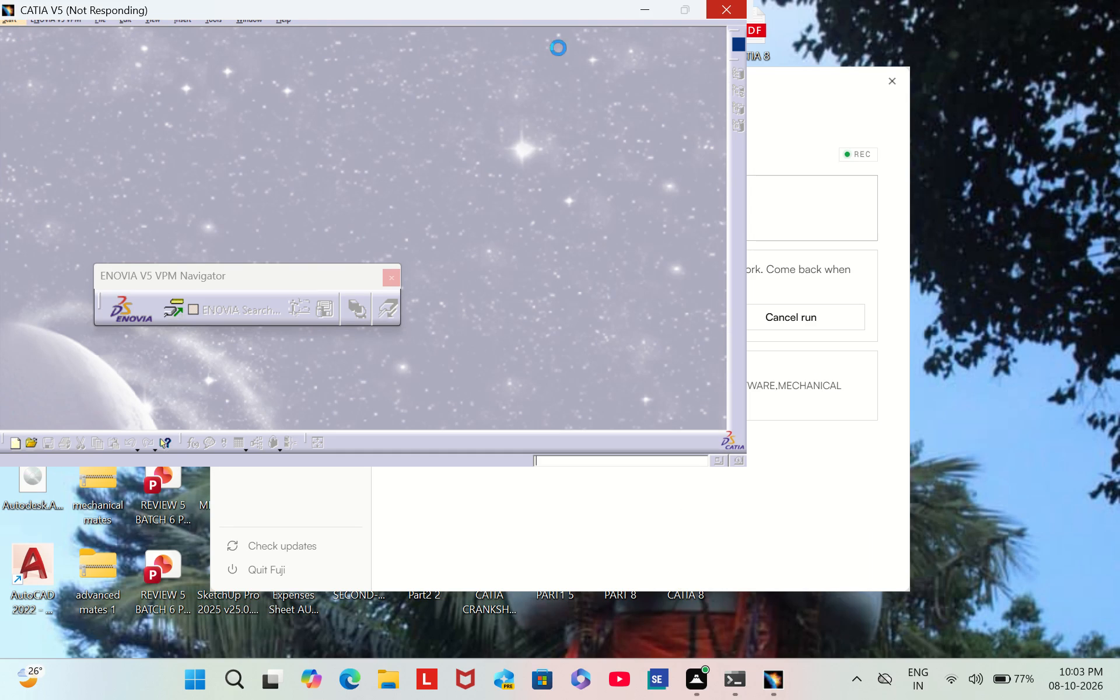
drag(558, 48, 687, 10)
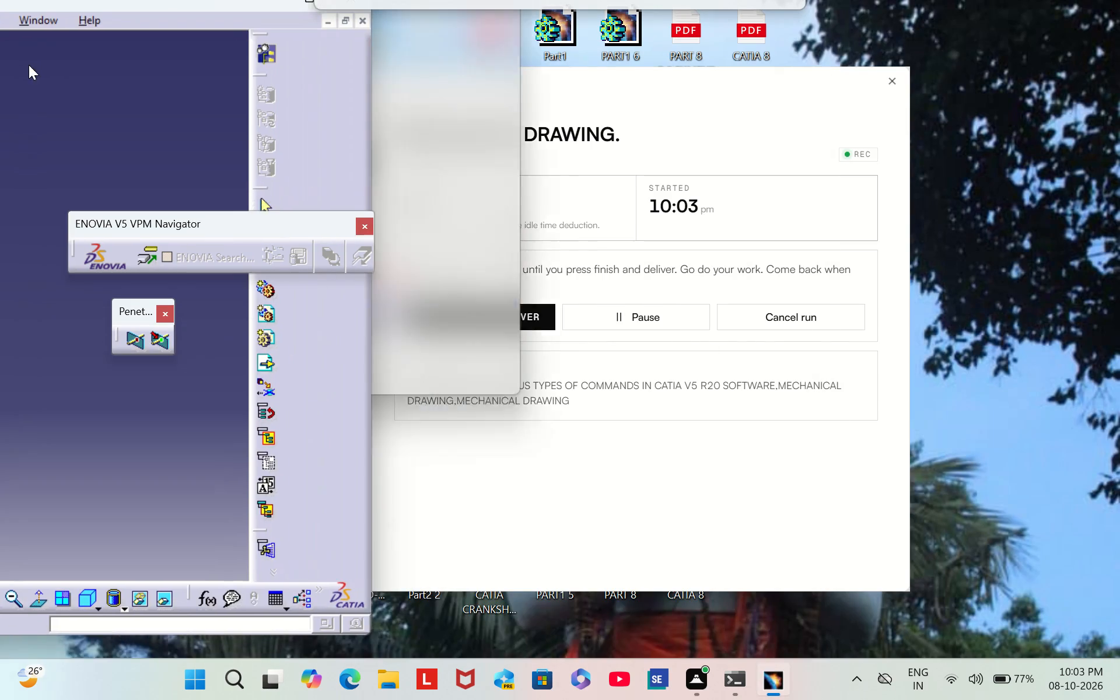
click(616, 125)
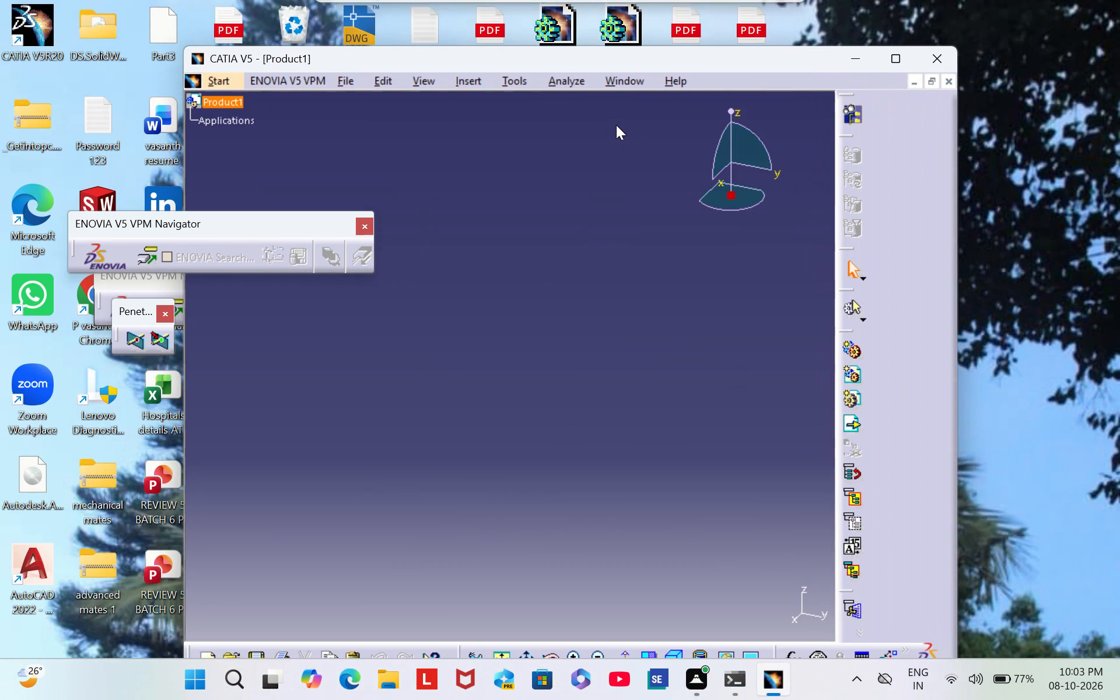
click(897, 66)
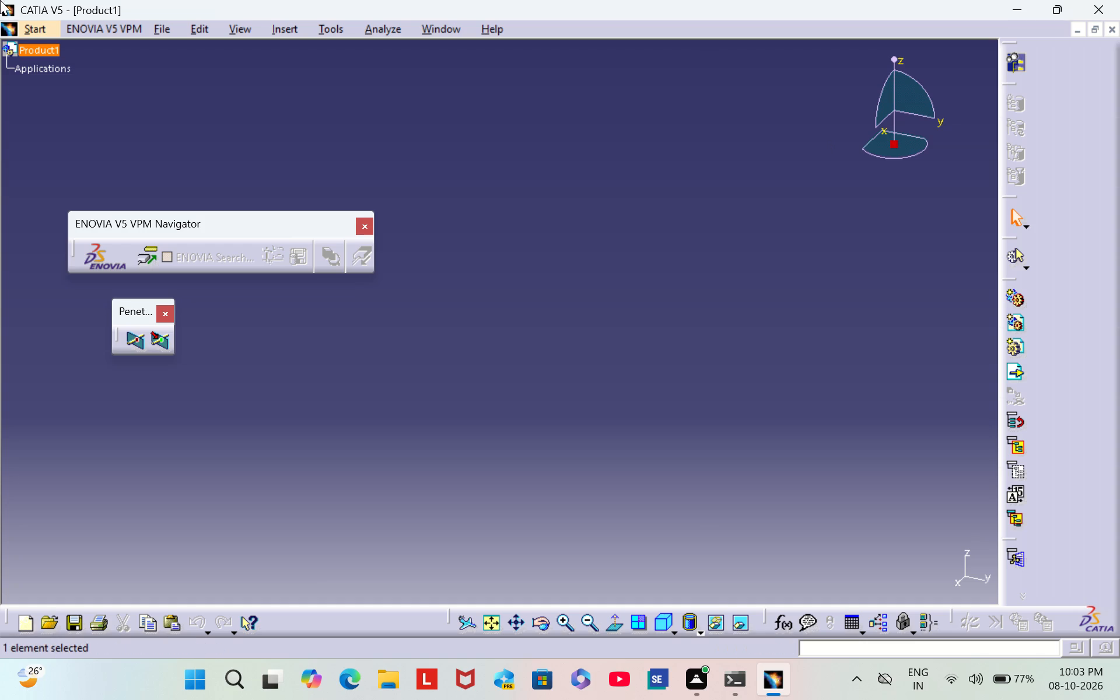
Start the Part Design workbench from the Mechanical Design group.
click(41, 26)
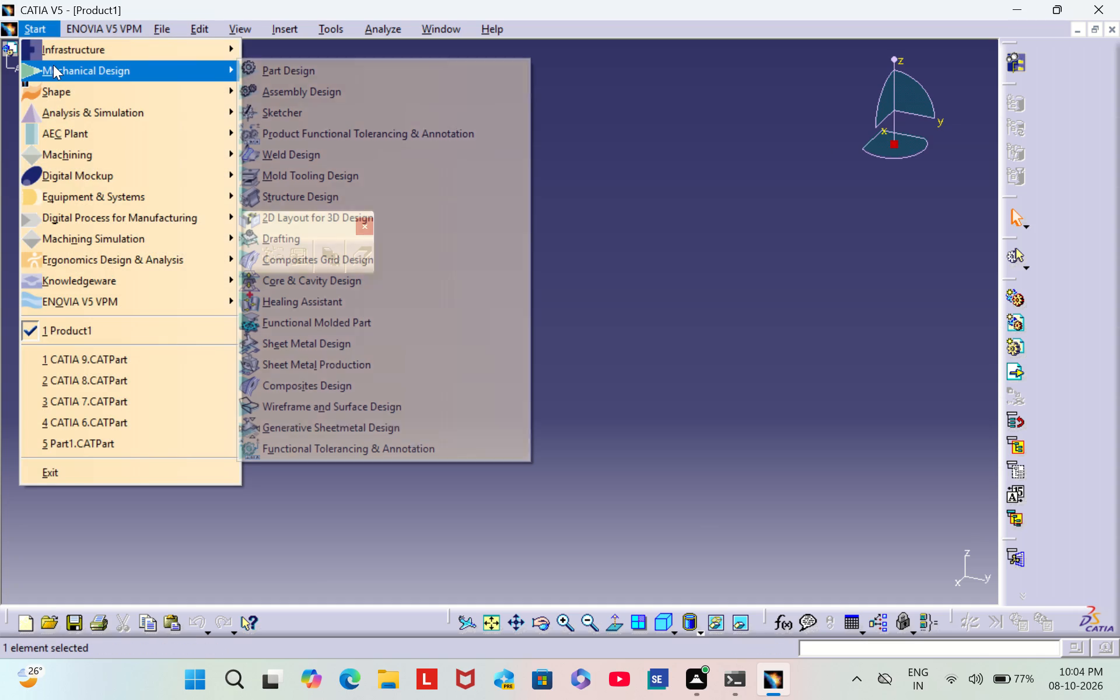
click(53, 65)
click(300, 61)
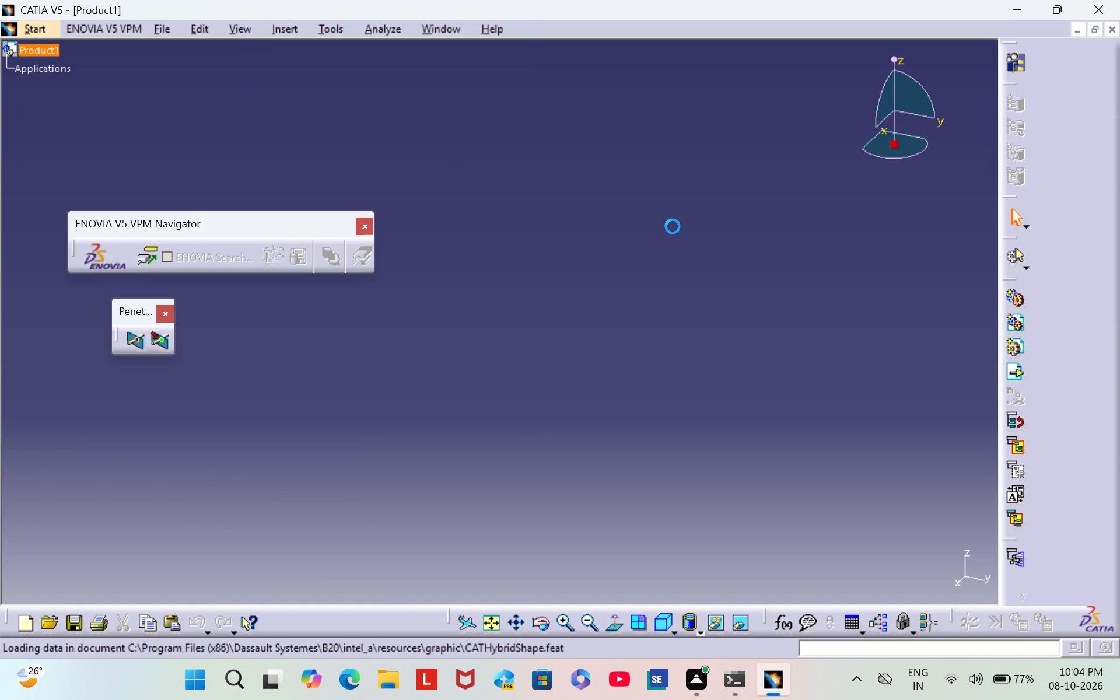
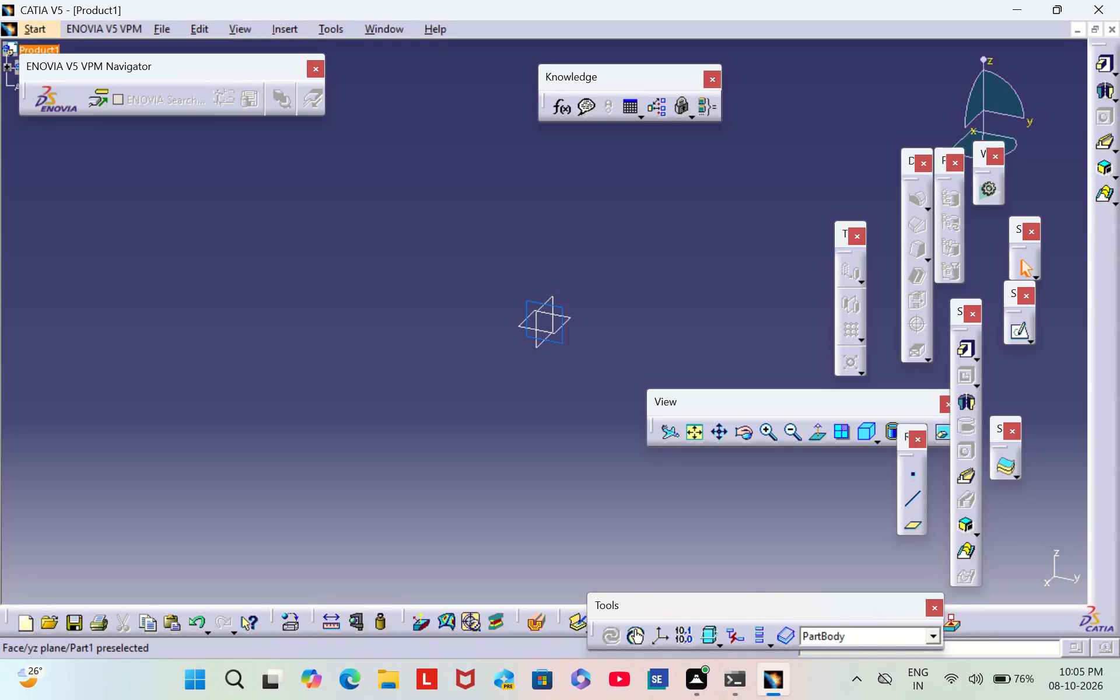
Open a new sketch on the xy plane.
click(570, 316)
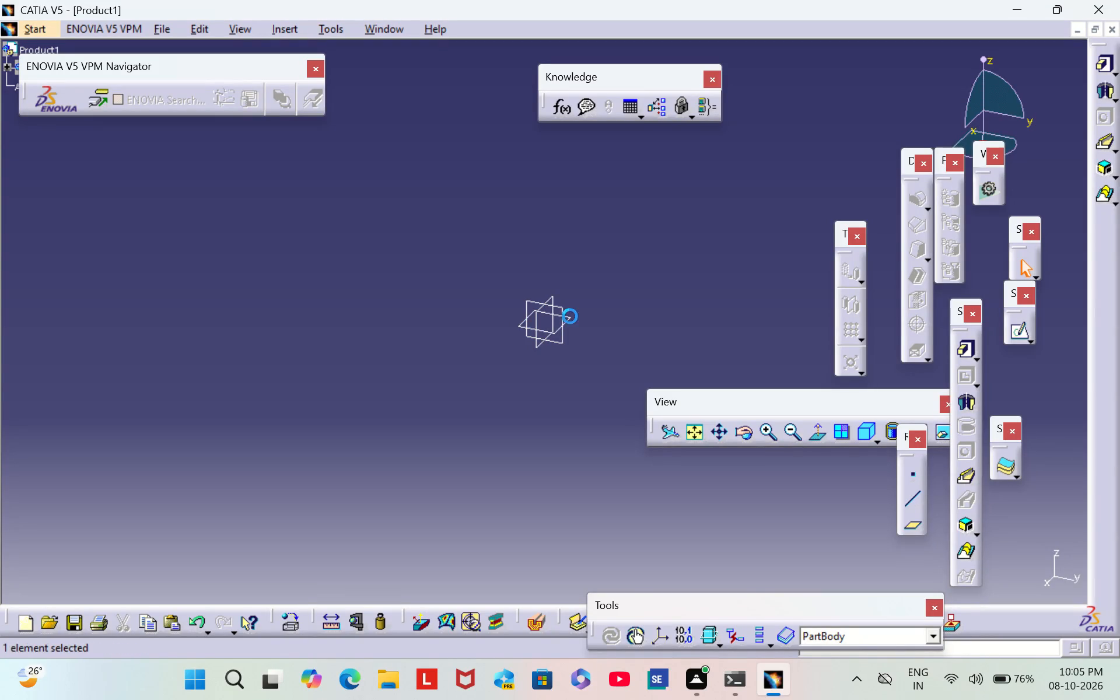
click(1023, 338)
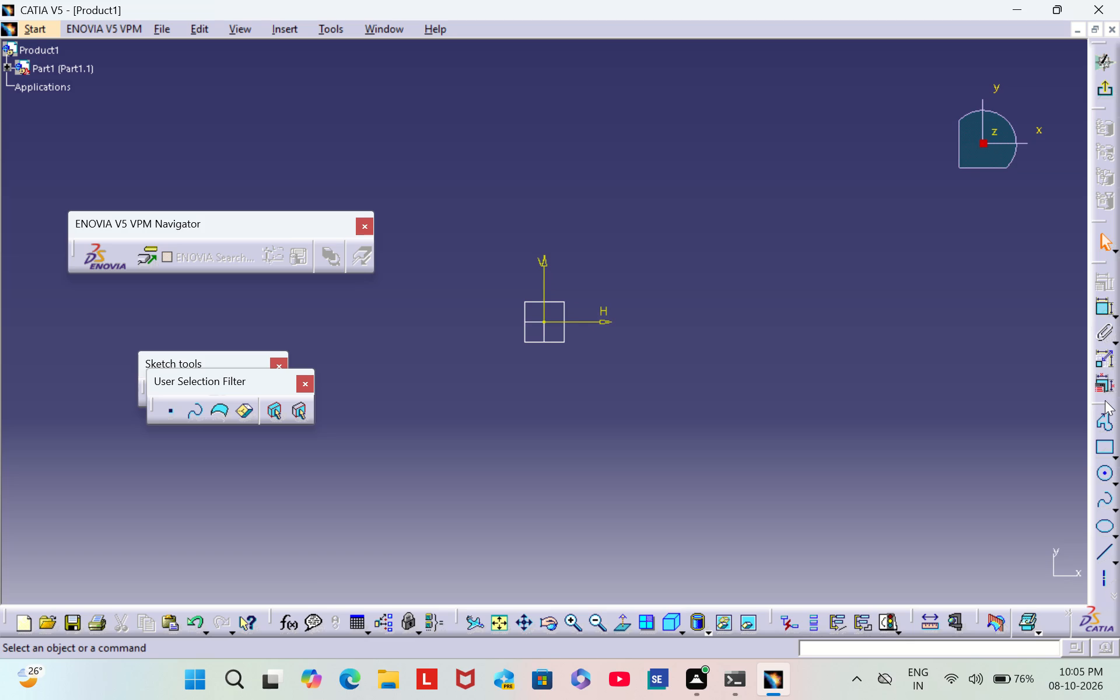
Sketch two concentric circles centred on the origin, about 64.6 mm and 44.5 mm in diameter.
drag(1100, 404, 994, 401)
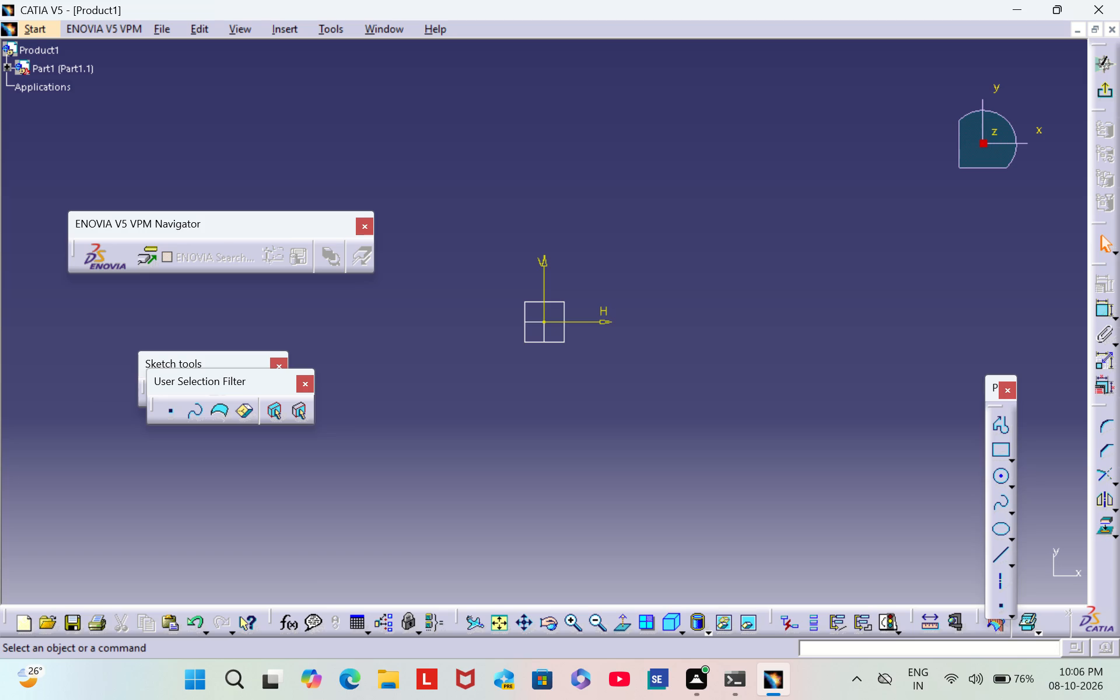
click(999, 478)
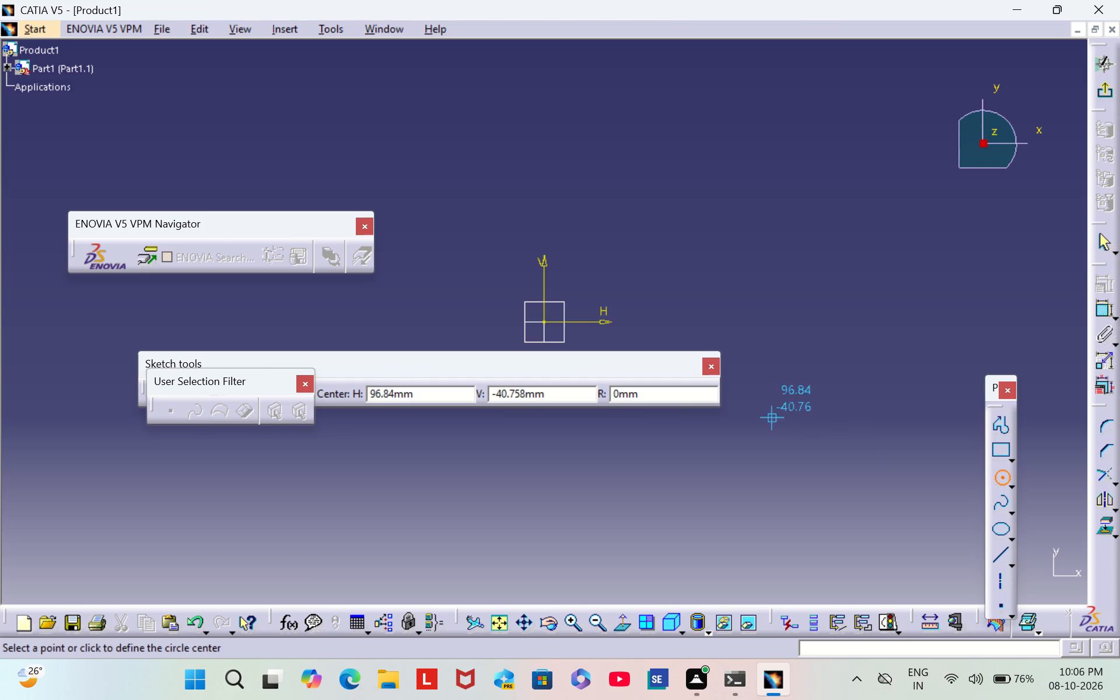
click(543, 320)
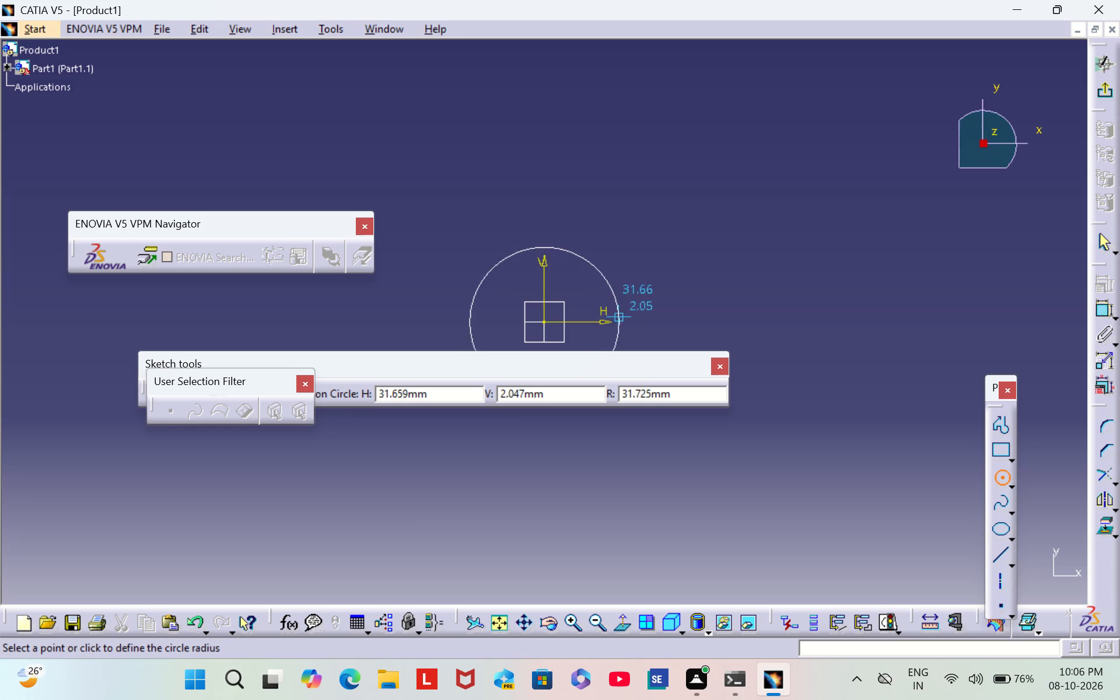
click(614, 293)
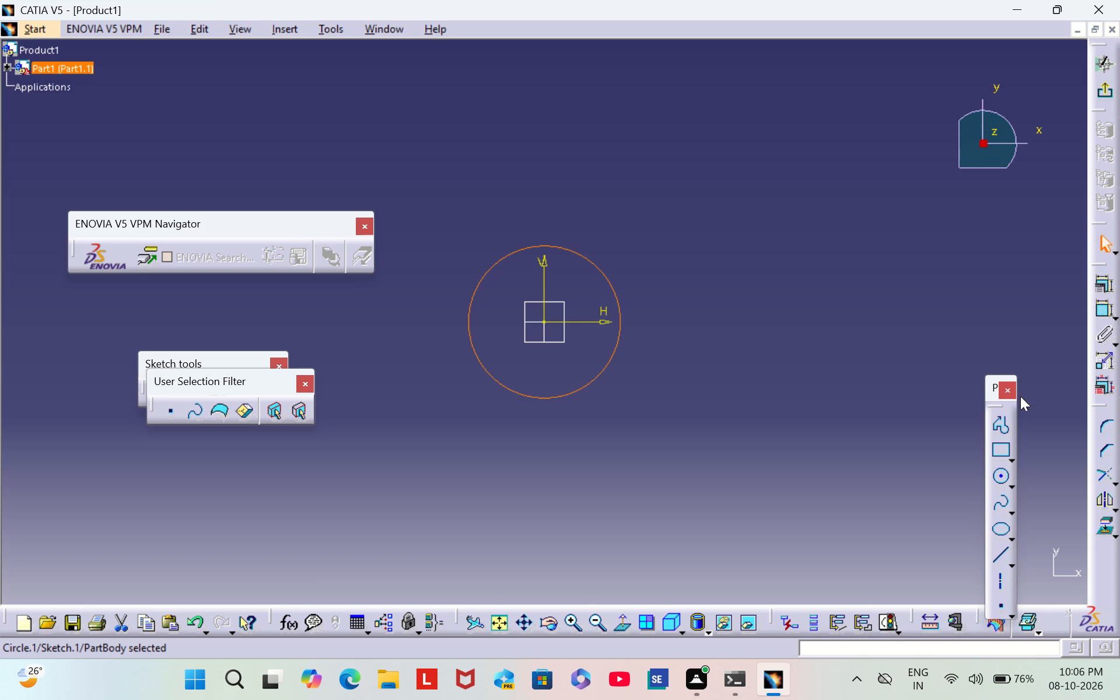
click(892, 381)
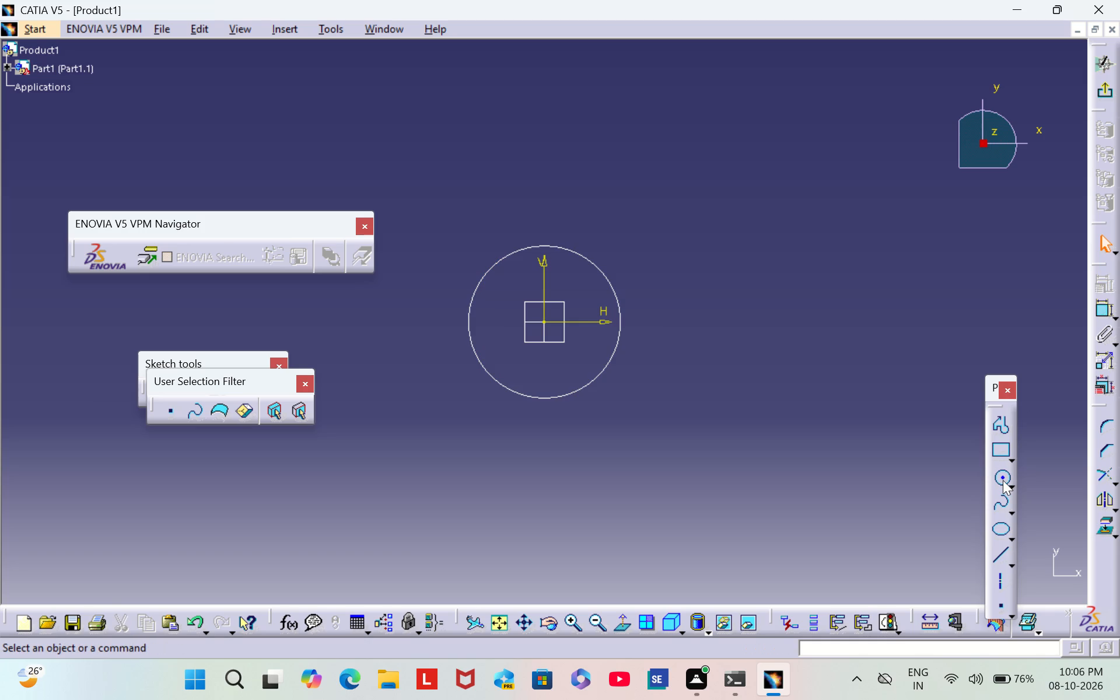
click(1003, 478)
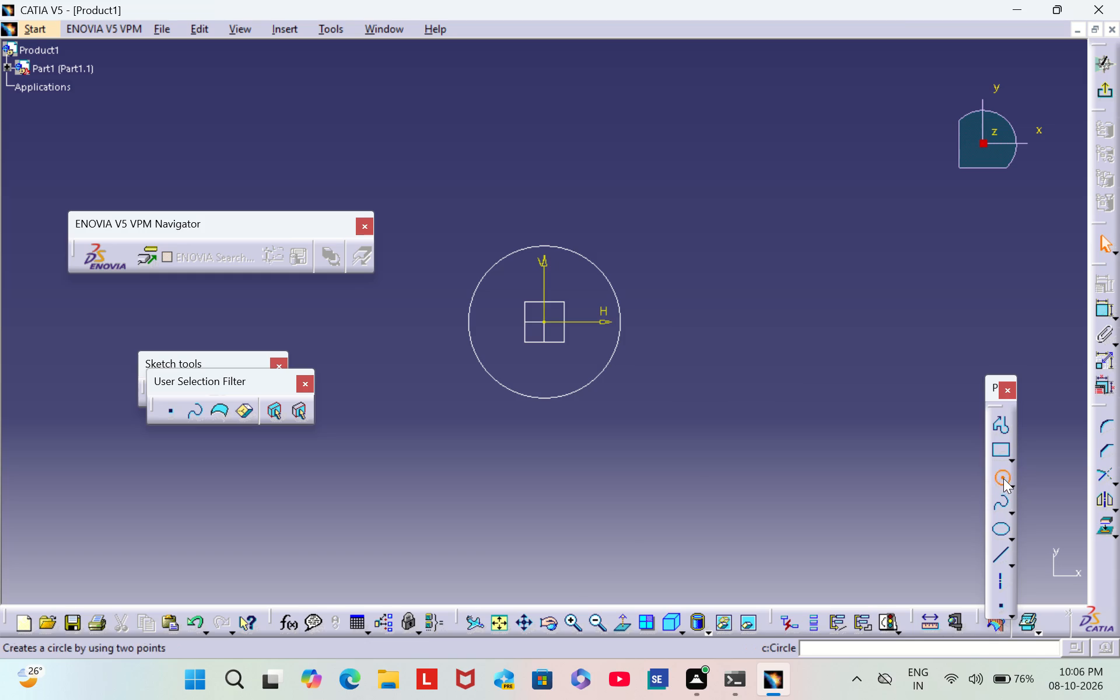
click(541, 324)
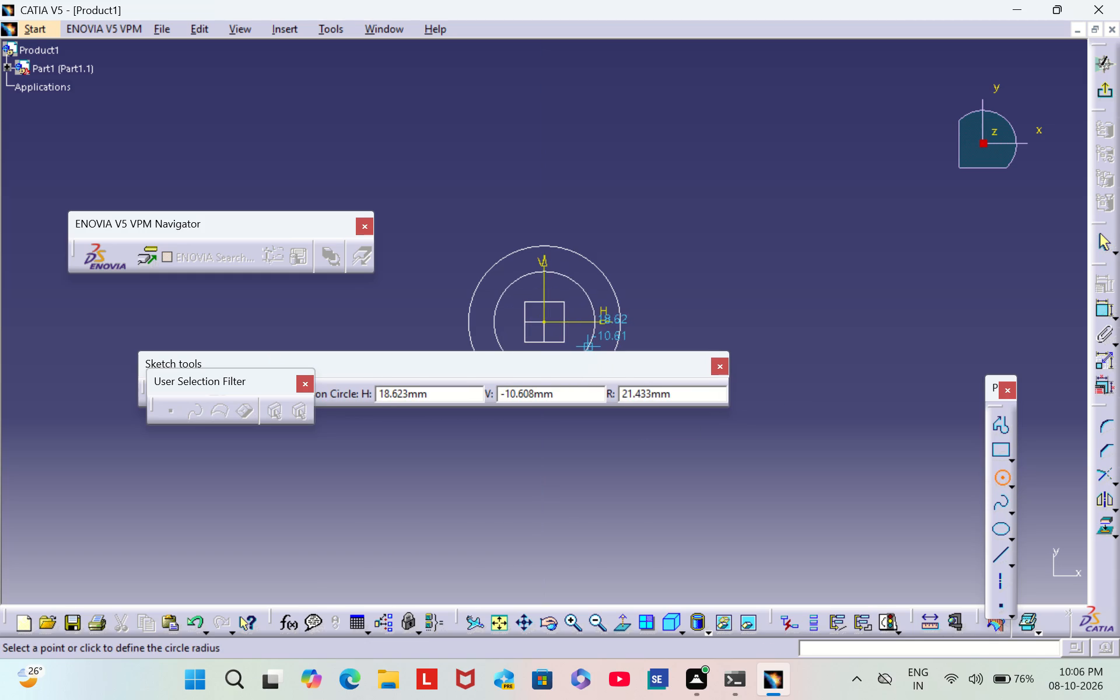
click(593, 342)
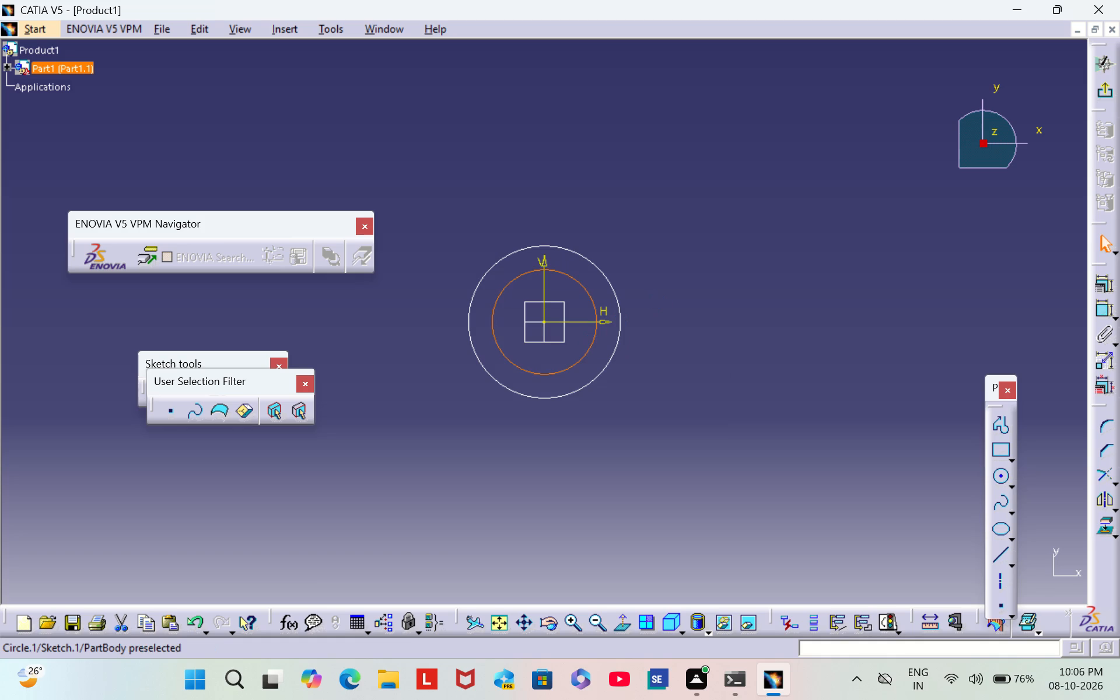
Dimension the inner circle and set its diameter to 52 mm.
click(1100, 310)
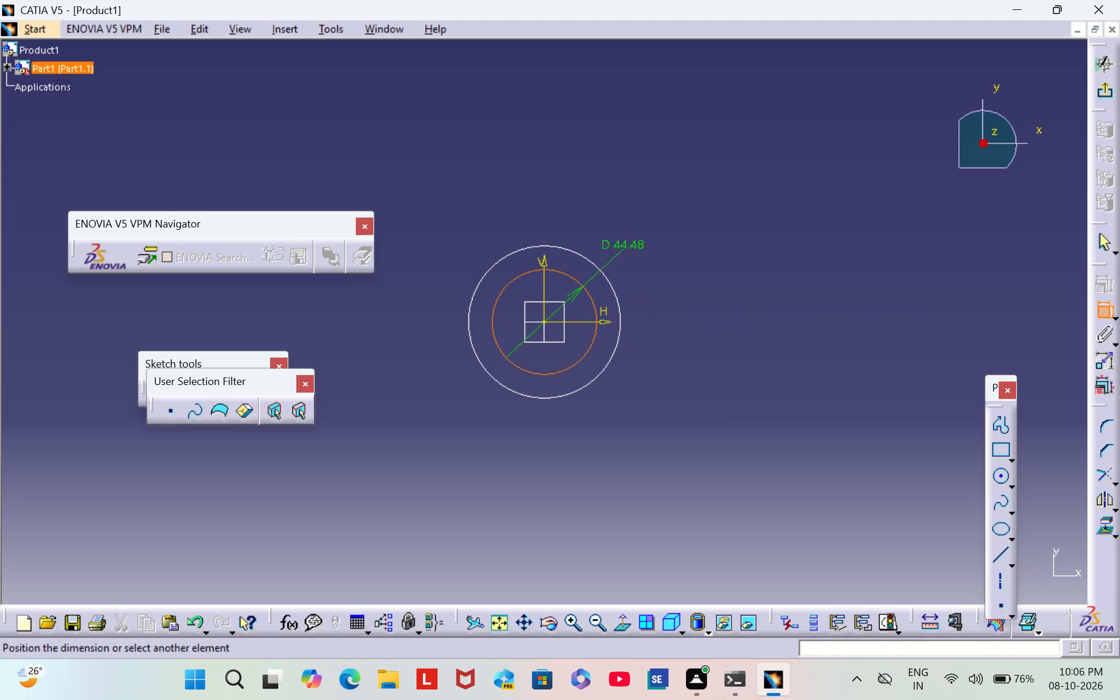
click(729, 183)
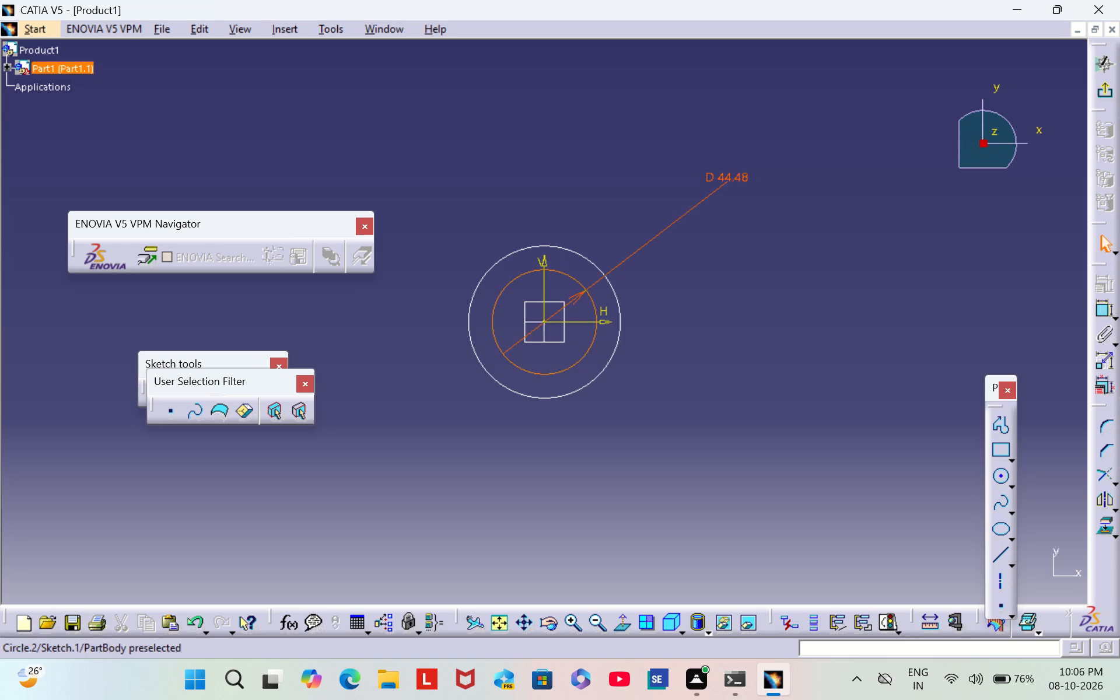
double_click(726, 180)
key(BackSpace)
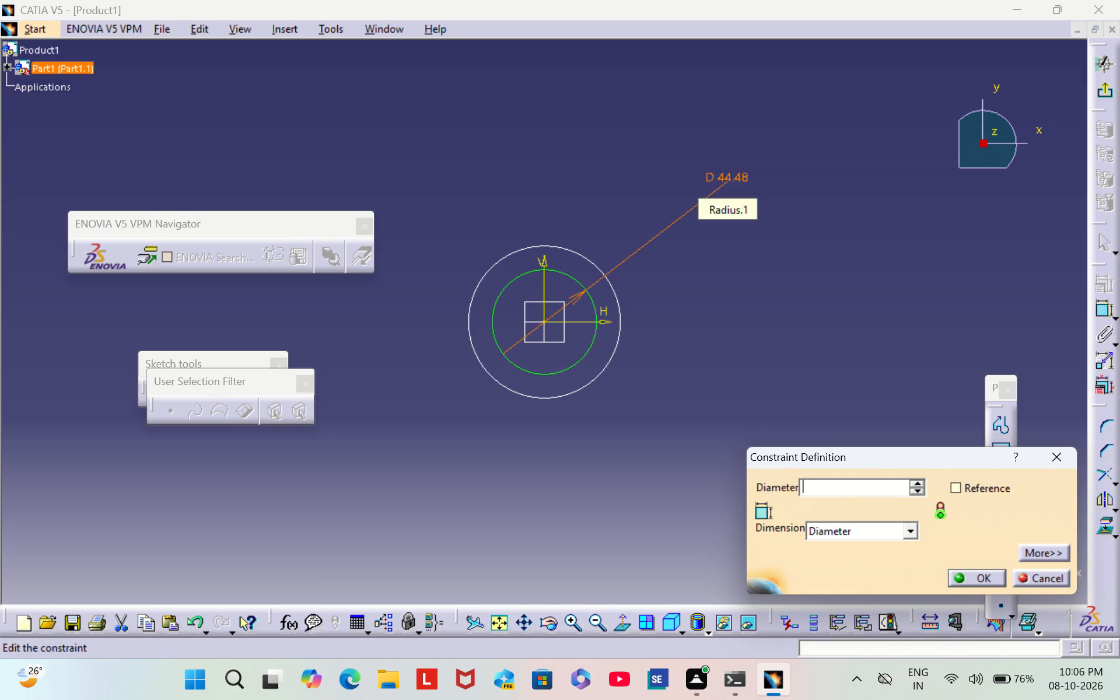
text(52)
key(Return)
click(755, 307)
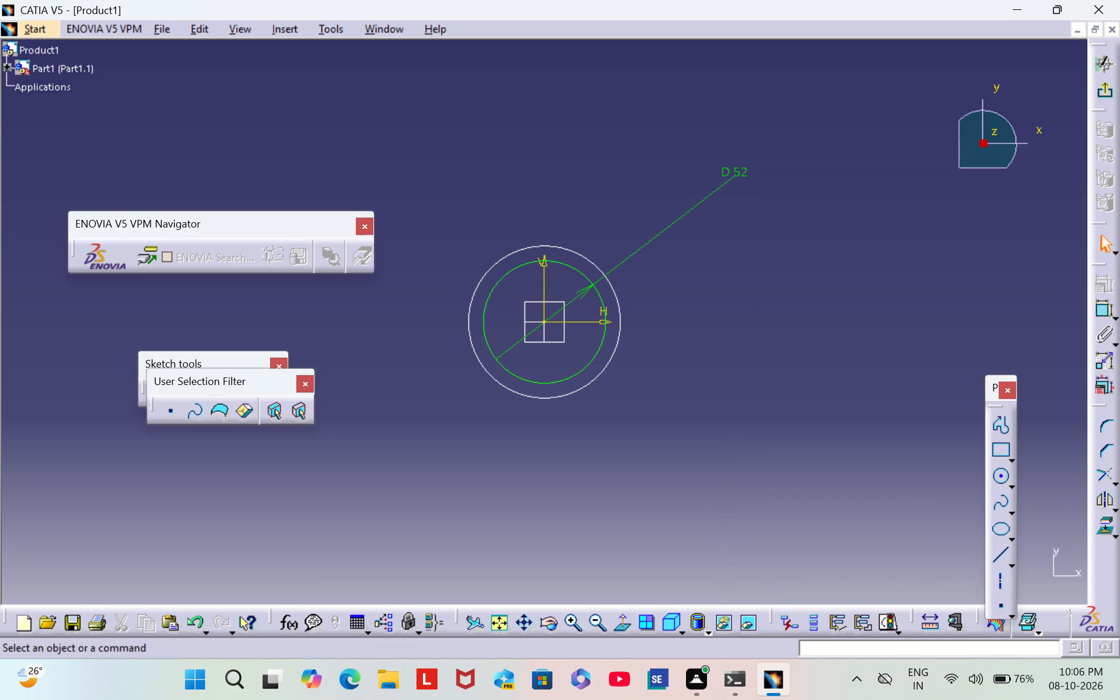
Dimension the outer circle with a diameter of 63 mm and exit the sketch.
click(1098, 308)
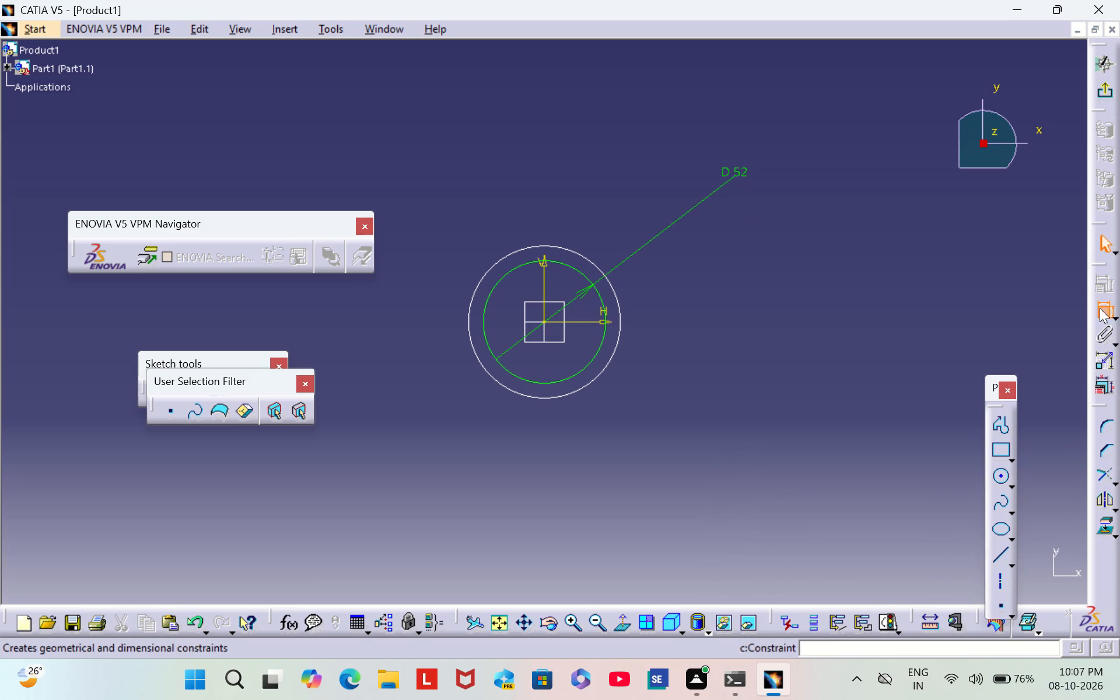
click(611, 353)
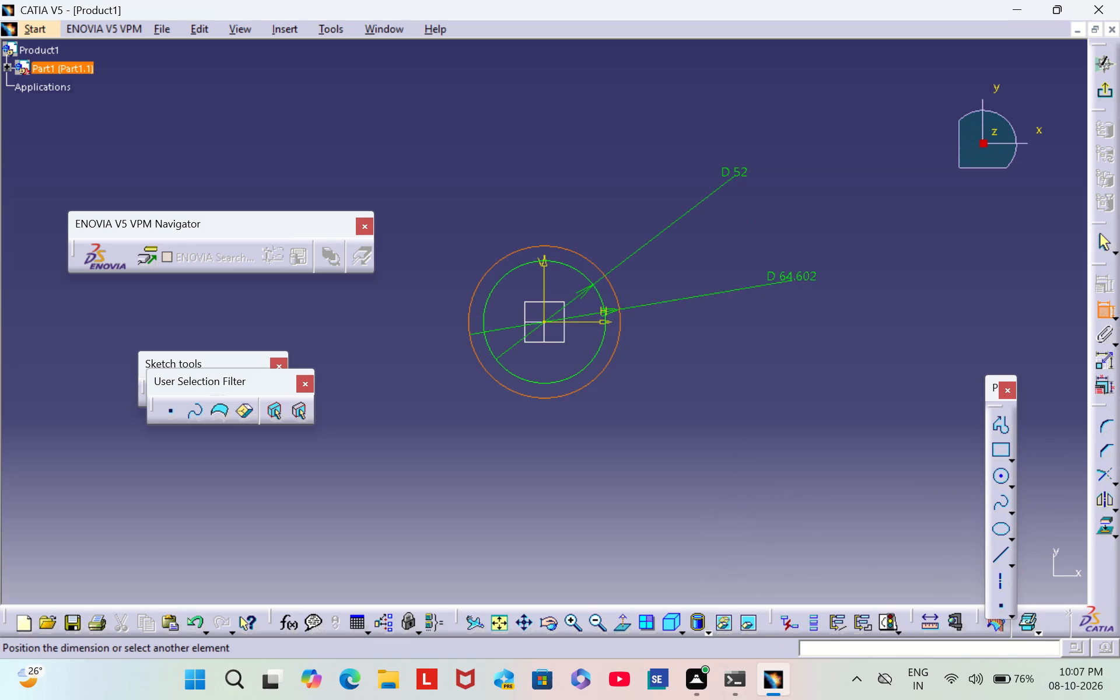
click(726, 453)
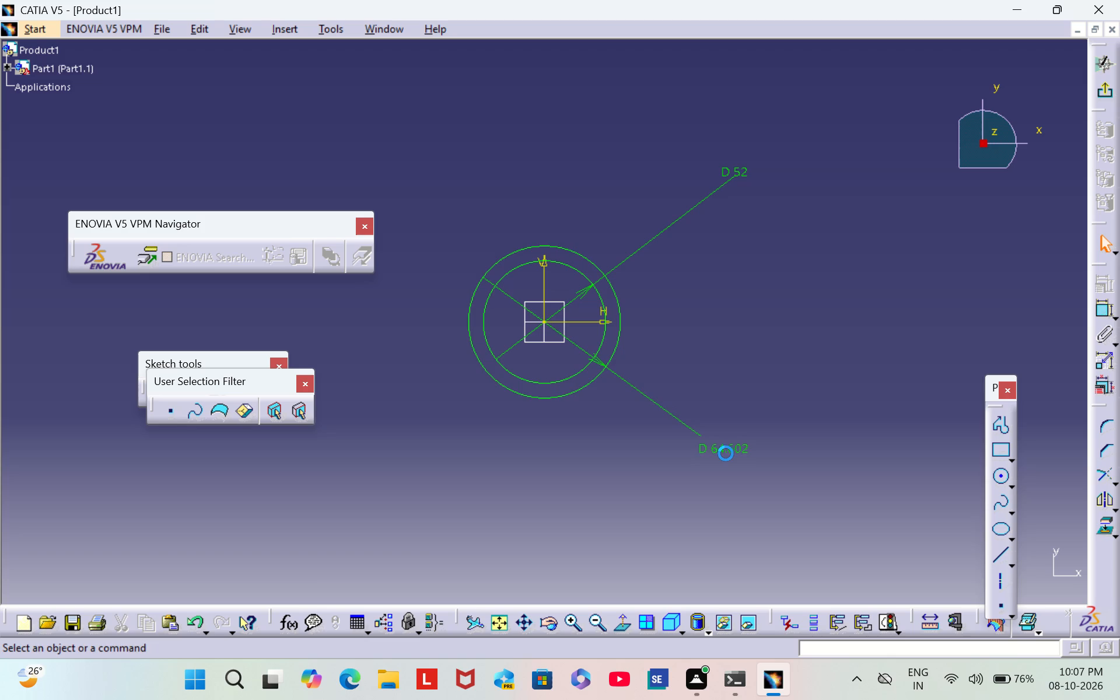
click(725, 444)
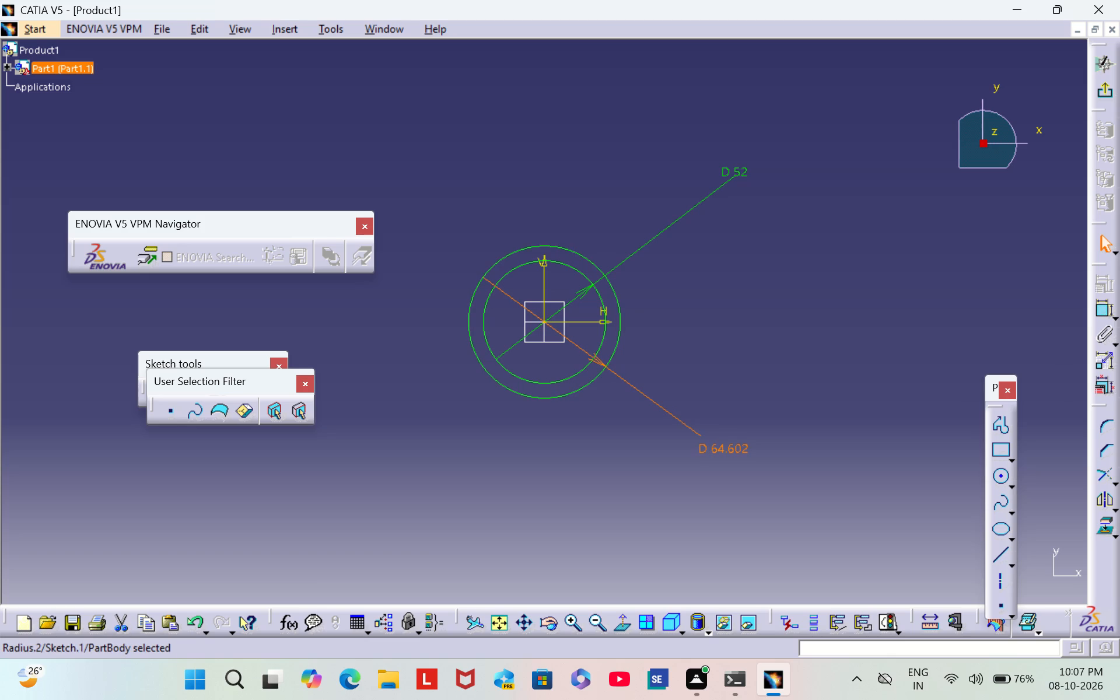
double_click(725, 444)
key(BackSpace)
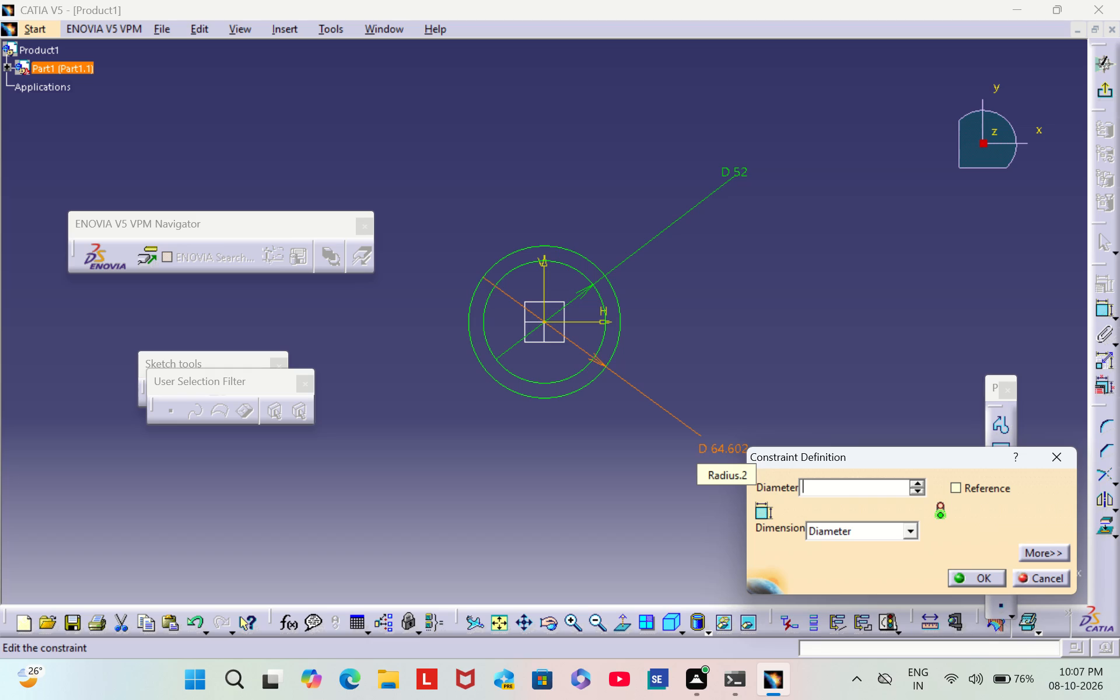
text(63)
key(Return)
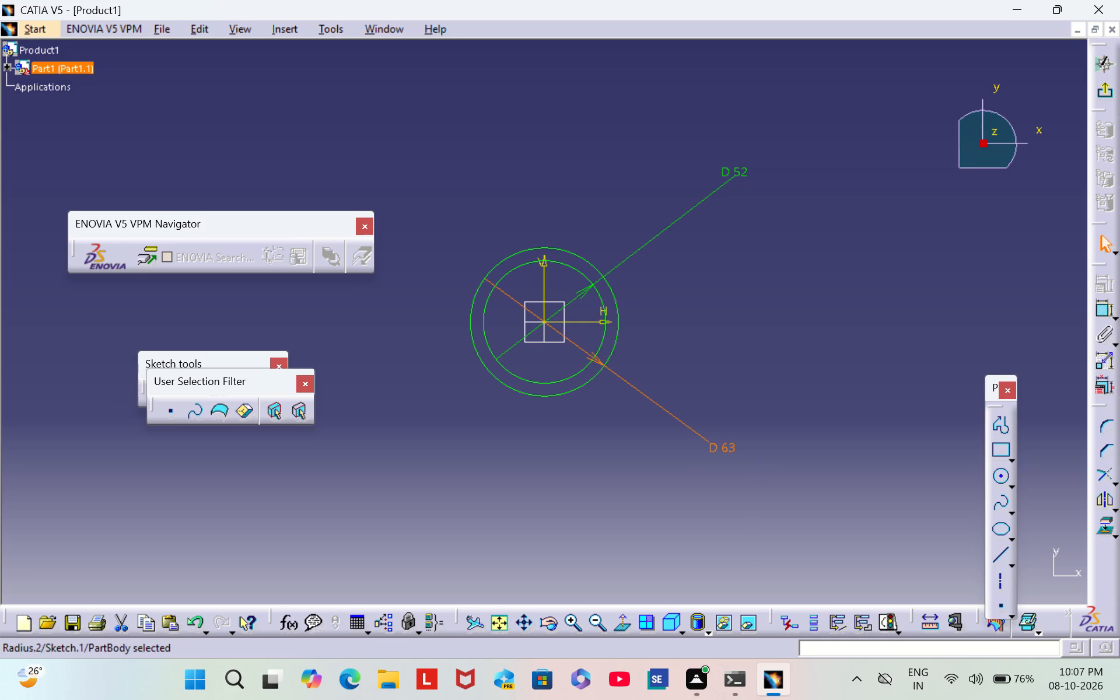
click(813, 407)
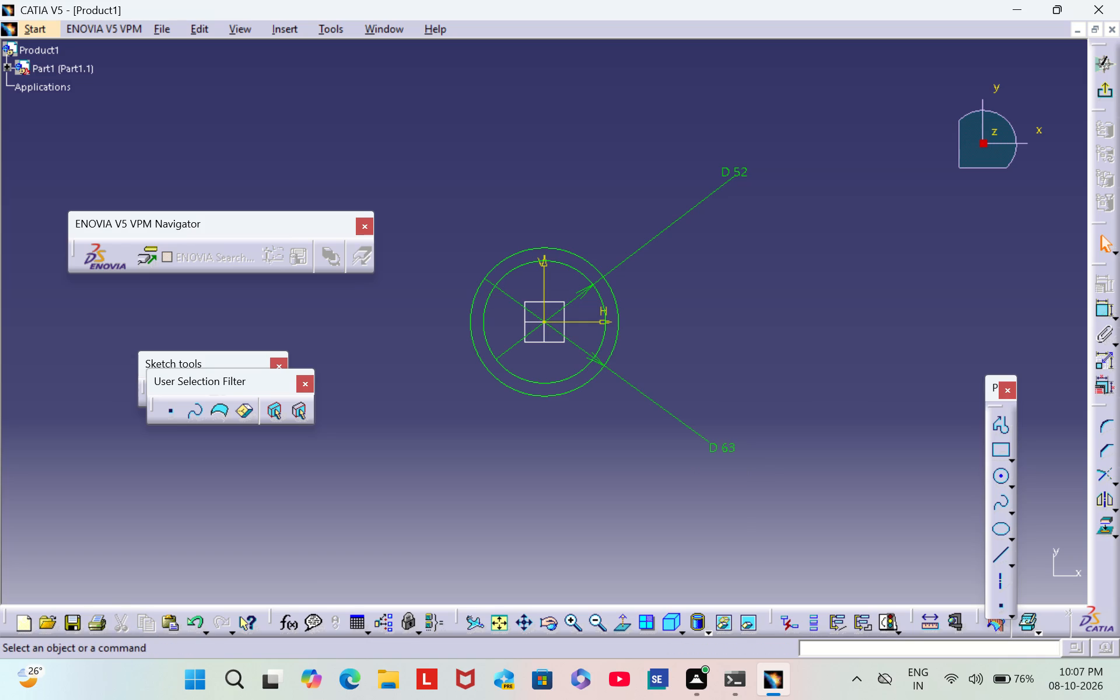
click(1103, 90)
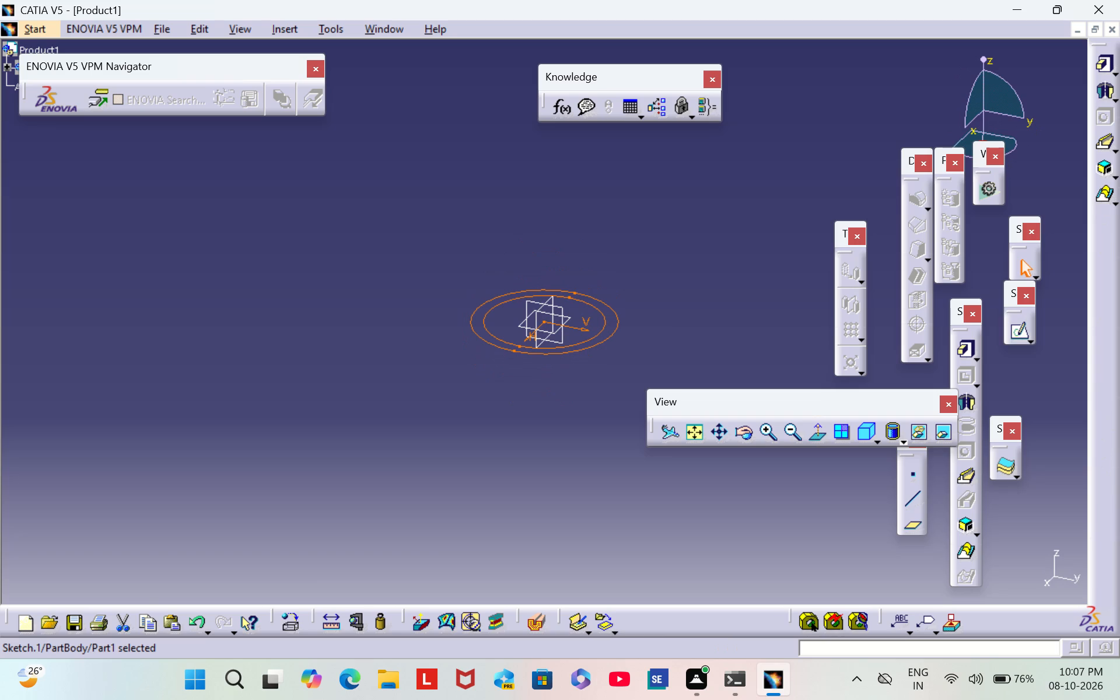
Extrude the two-circle sketch as a pad with mirrored extent and a length of 70/2 mm.
click(964, 348)
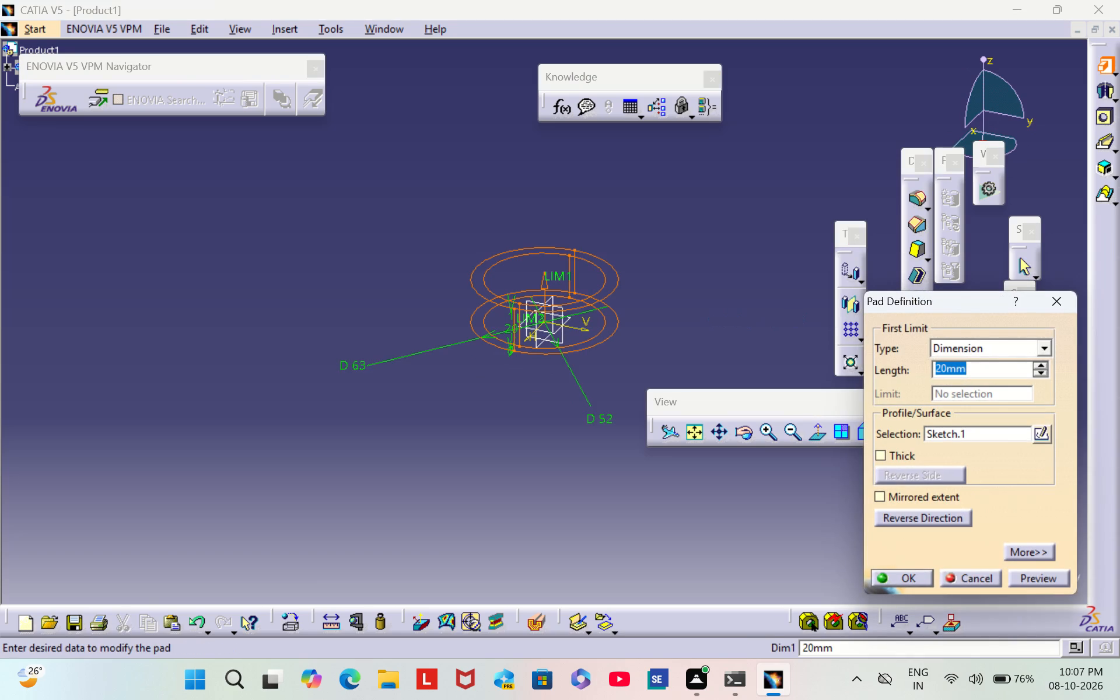
key(BackSpace)
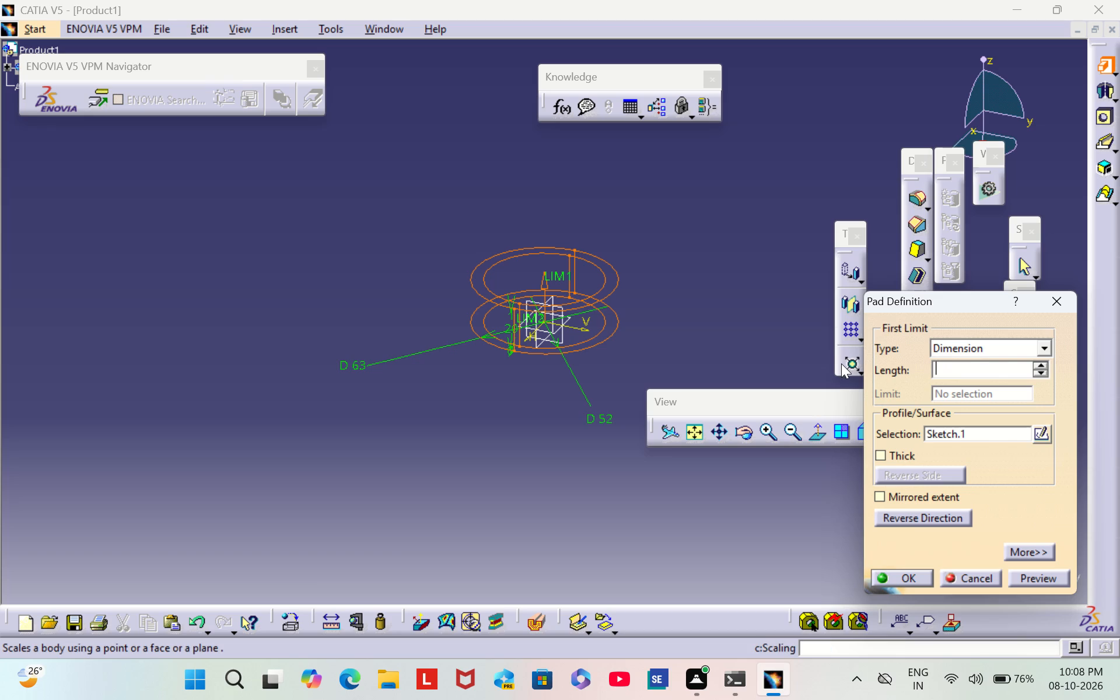
key(2)
key(0)
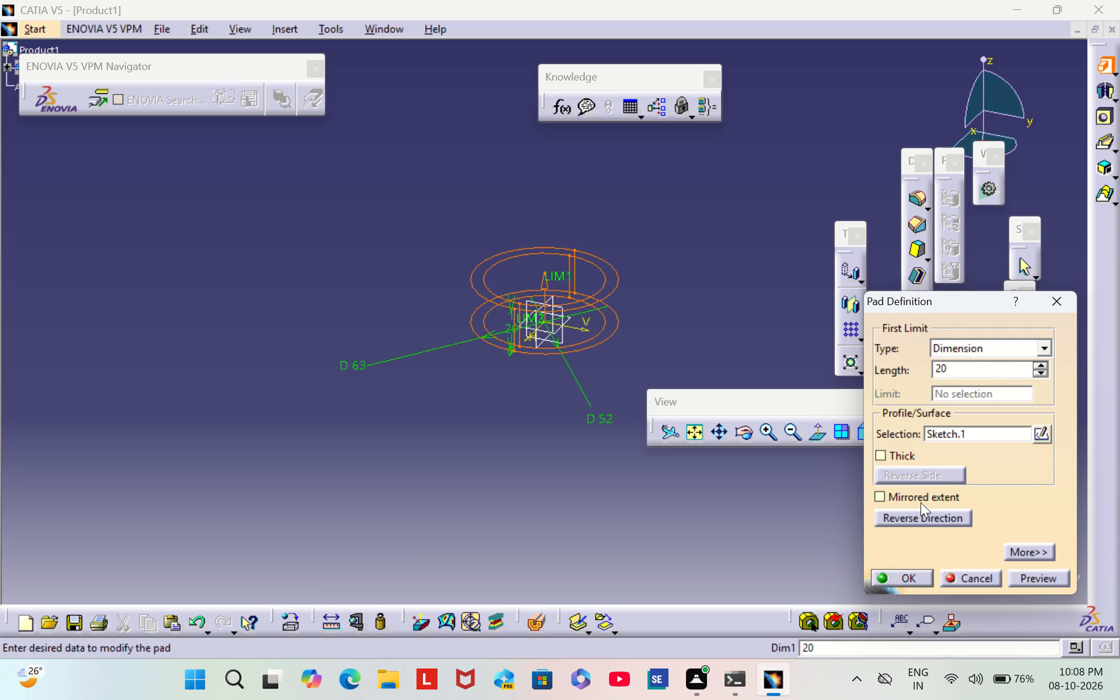
click(883, 496)
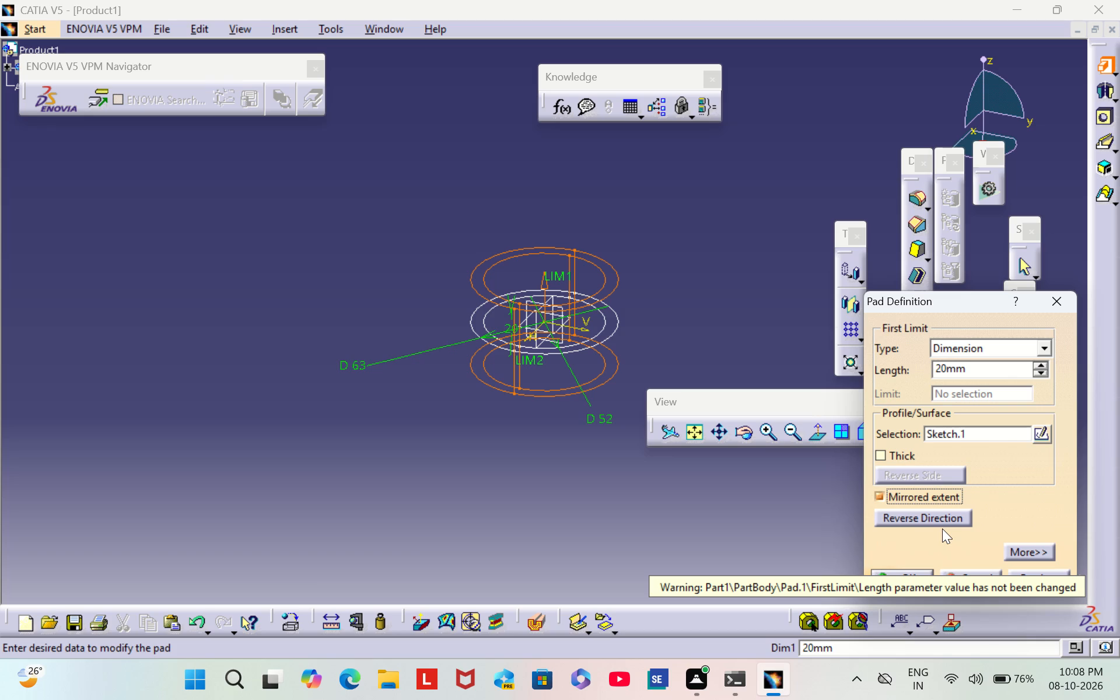
click(975, 366)
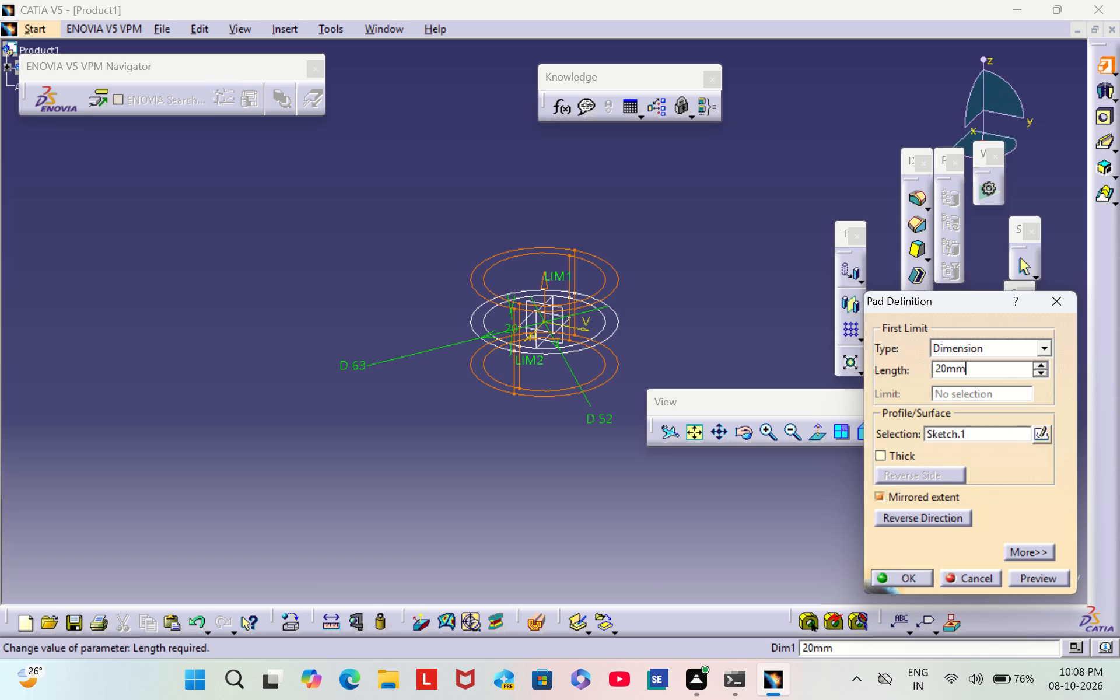
key(BackSpace)
key(BackSpace)
key(BackSpace)
key(BackSpace)
key(BackSpace)
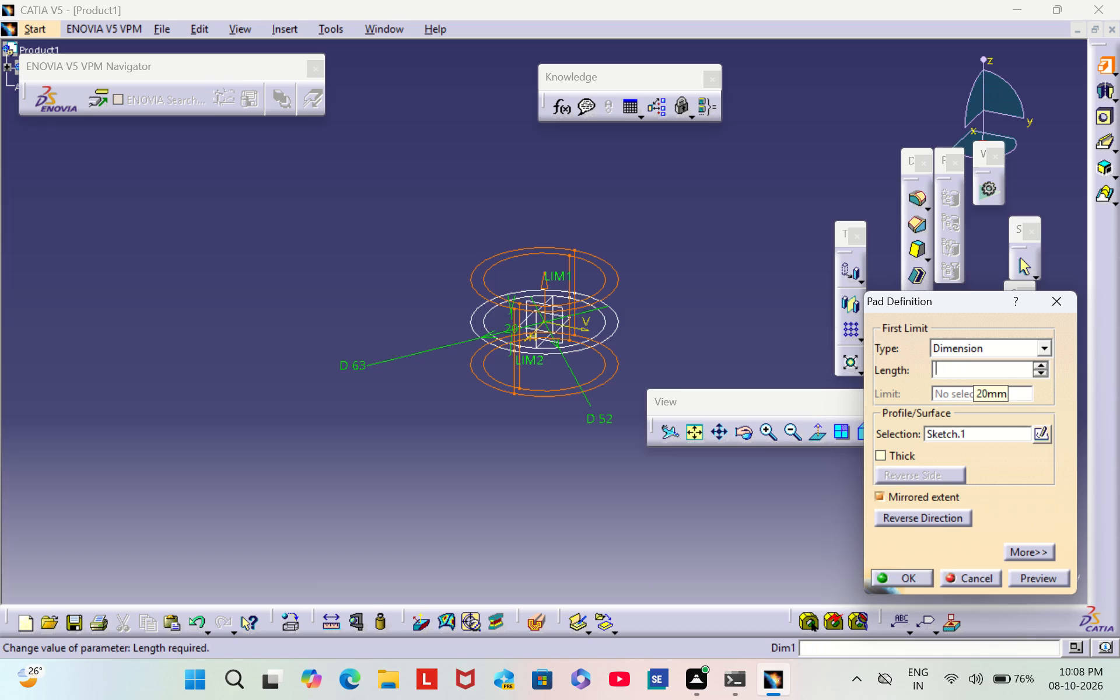
text(70)
key(slash)
key(2)
click(911, 576)
click(688, 285)
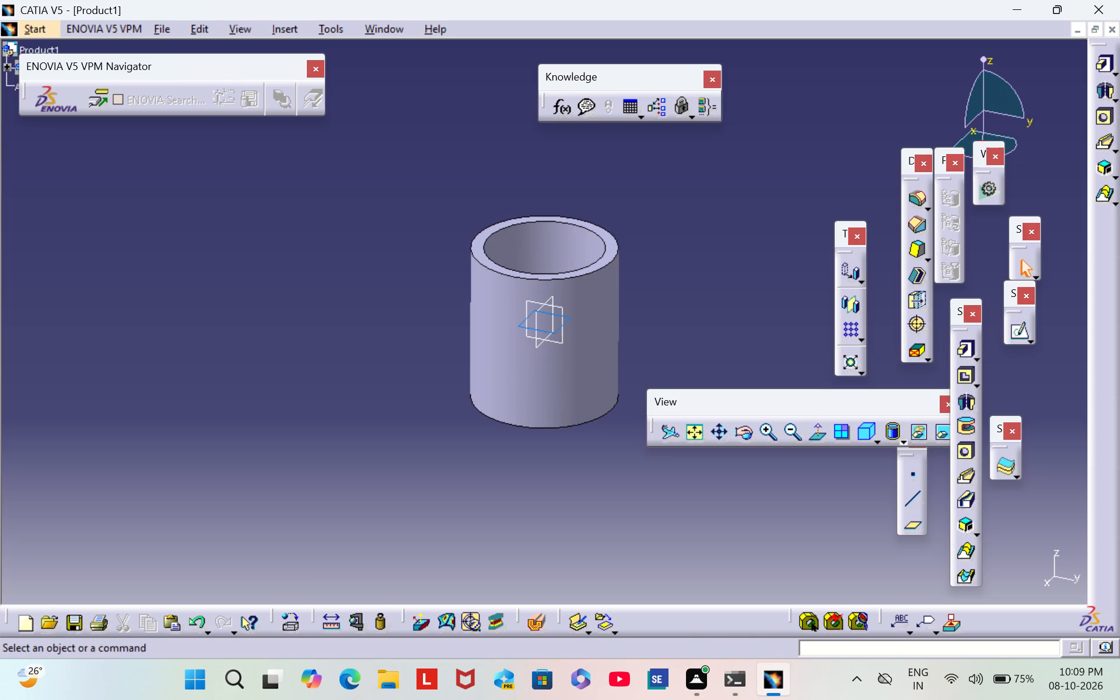
Start a sketch on the horizontal XY plane and draw a circle centred on the origin, about 122 mm in diameter.
click(567, 317)
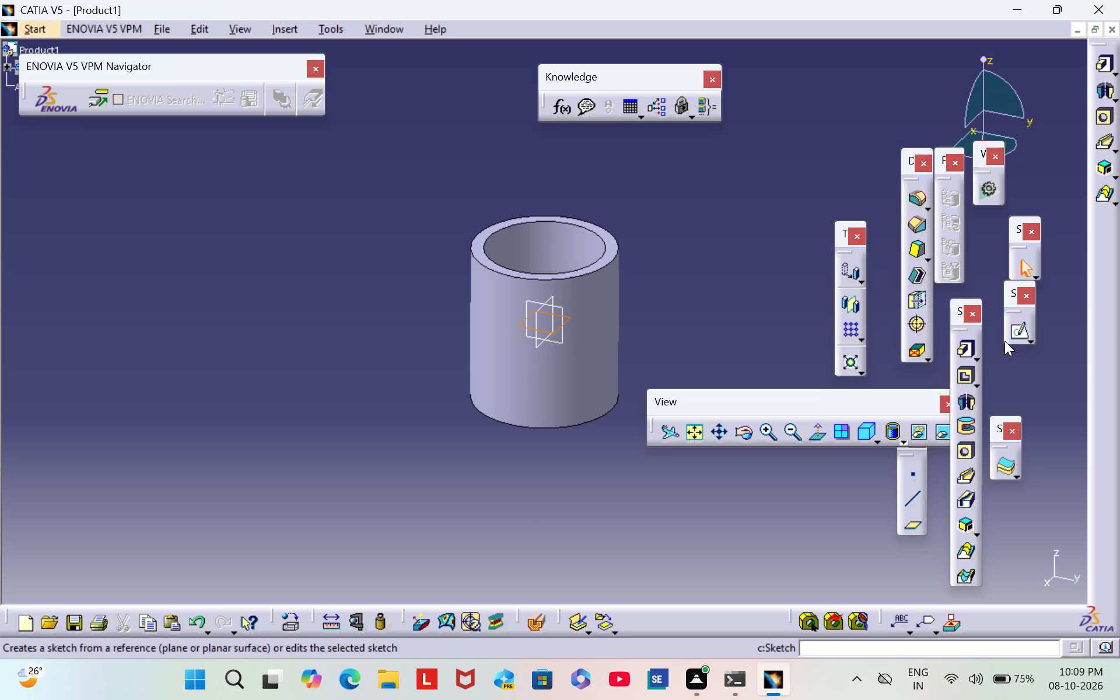
click(1016, 334)
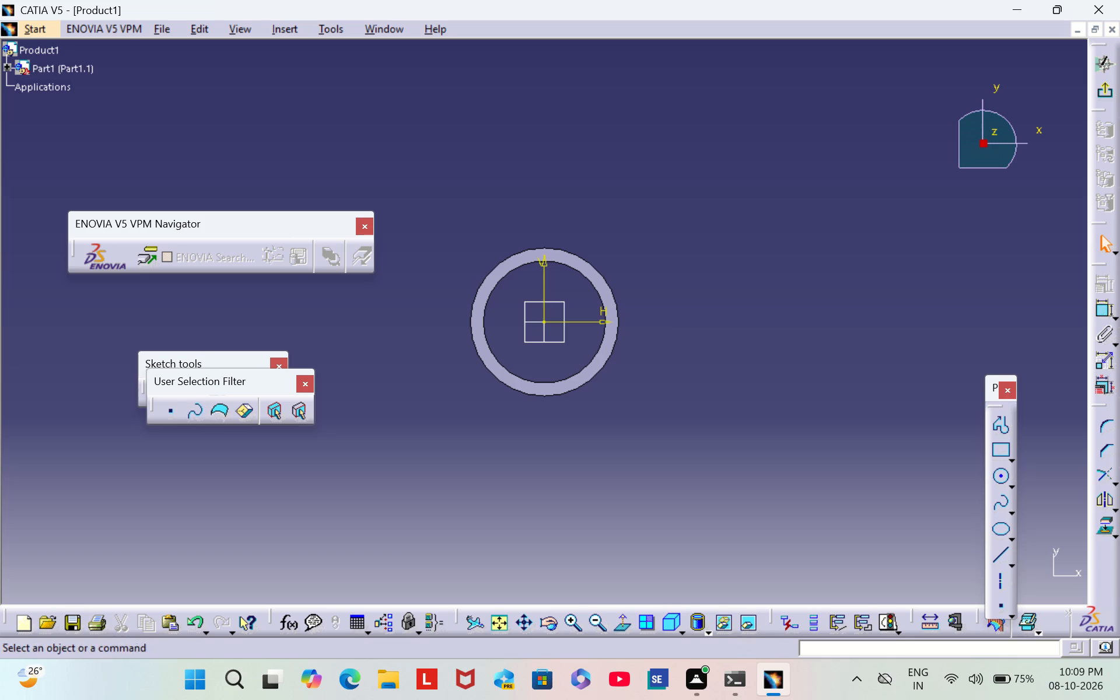
click(1003, 480)
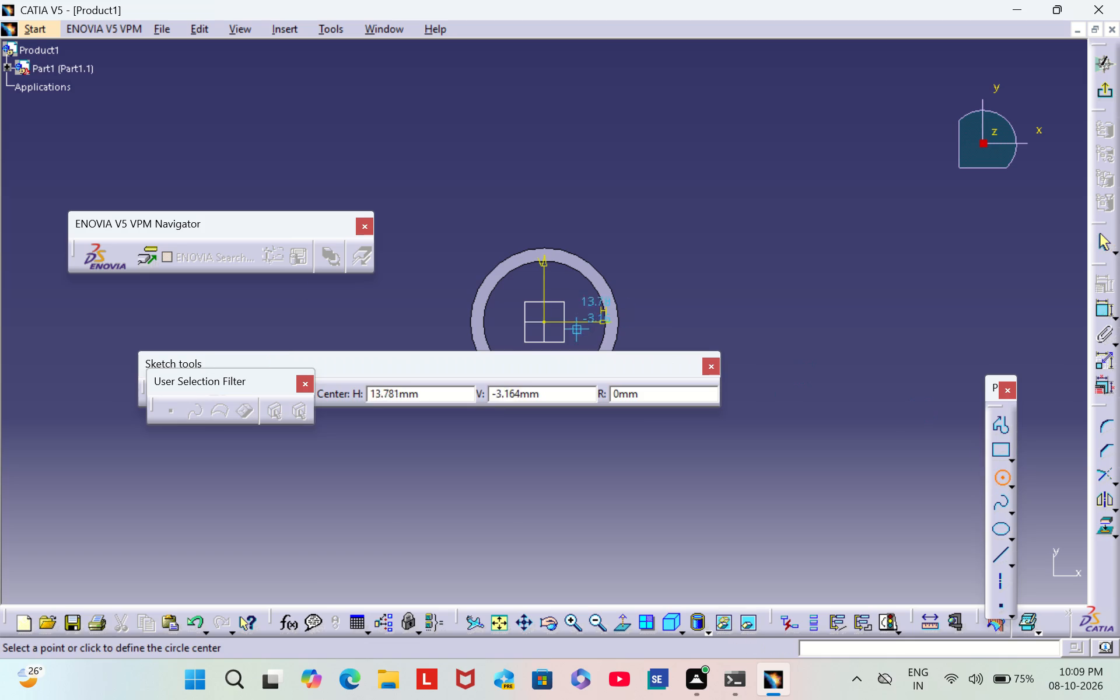
click(543, 321)
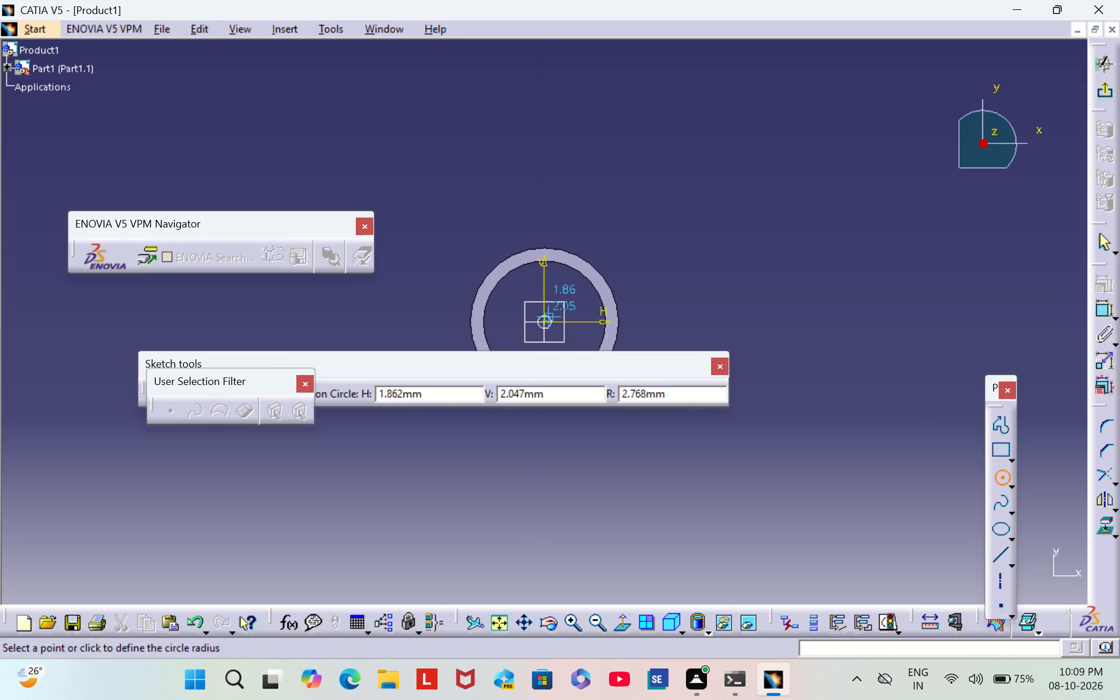
click(682, 283)
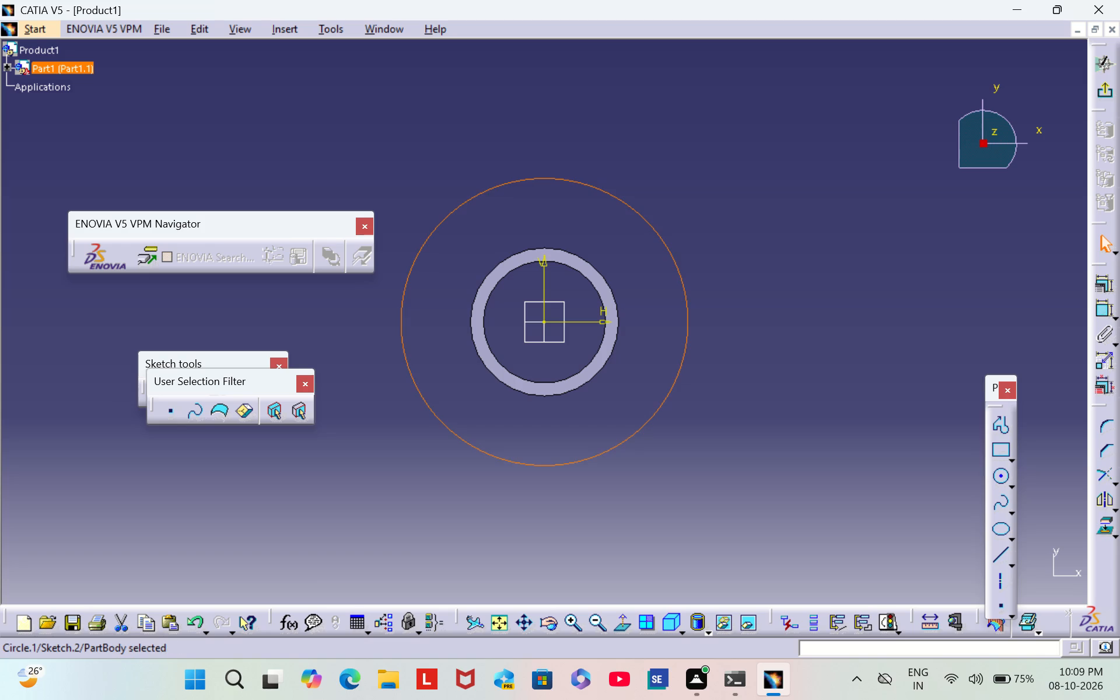
Dimension the origin-centred circle with a diameter of 63 mm.
click(1106, 309)
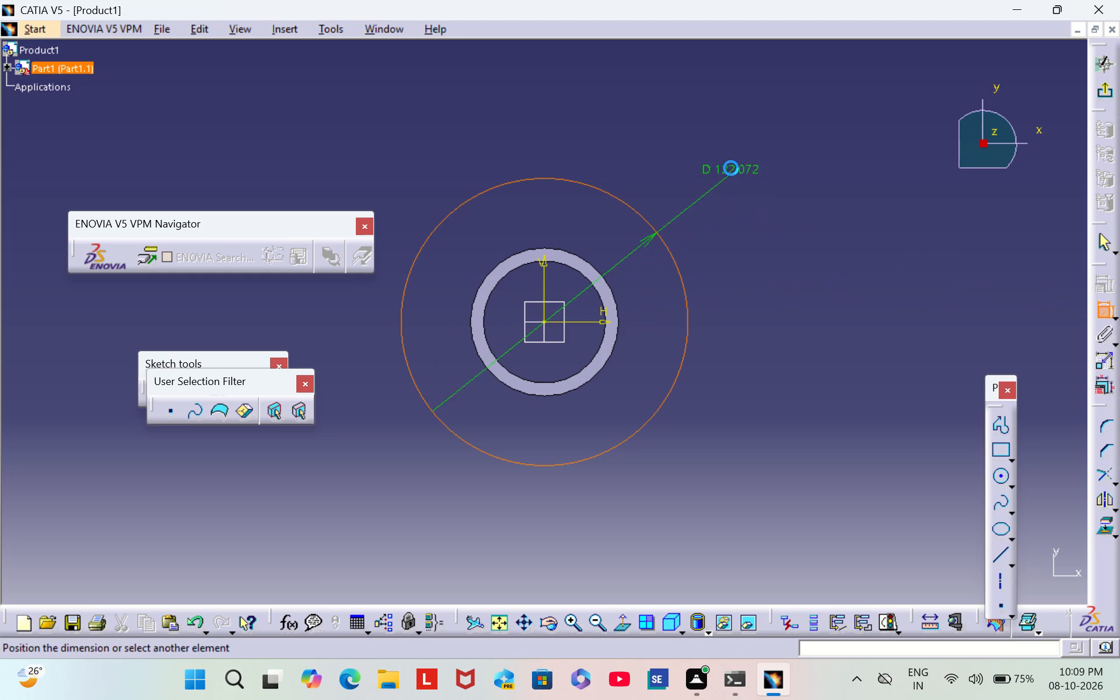
click(747, 141)
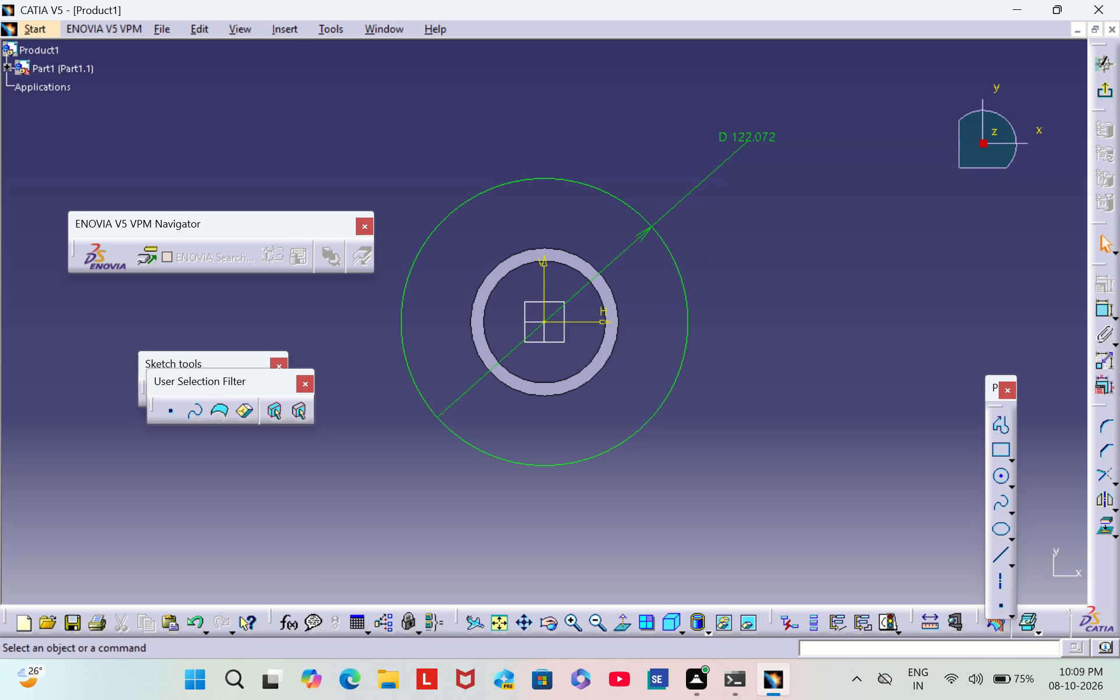
click(776, 163)
double_click(750, 136)
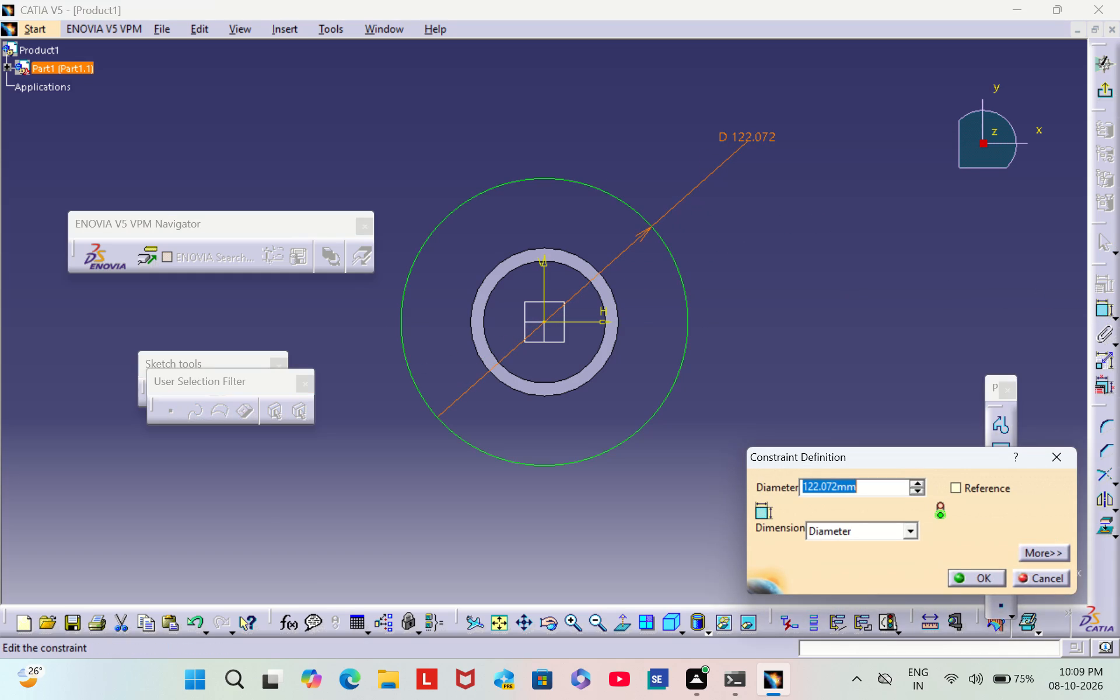
key(BackSpace)
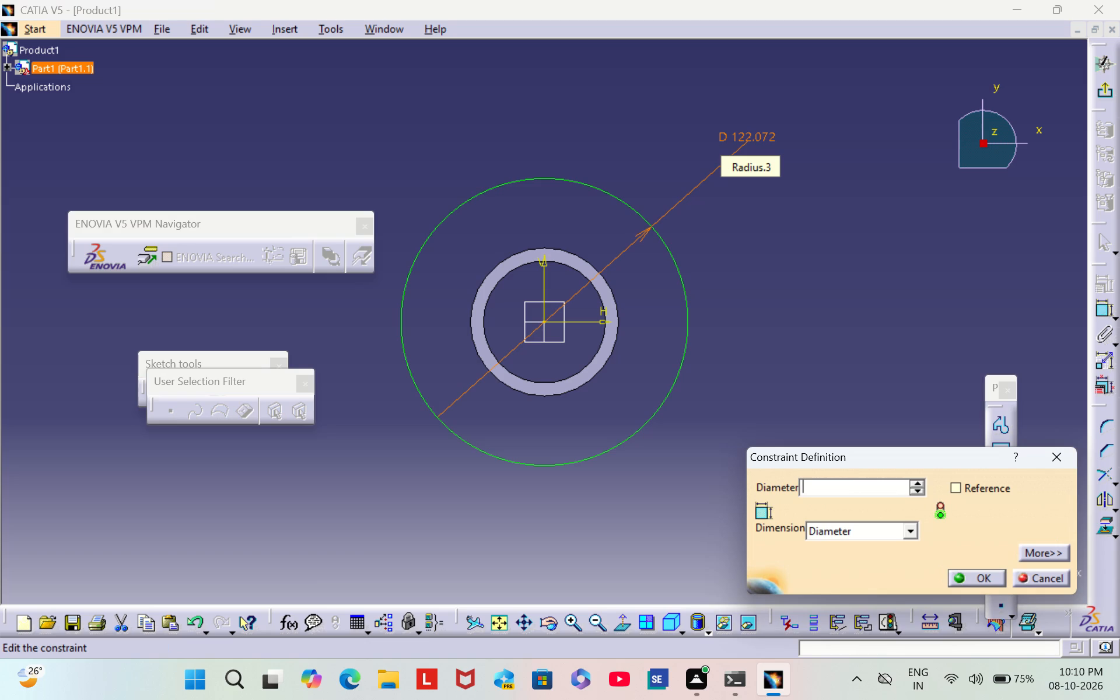
text(63)
key(Return)
click(750, 311)
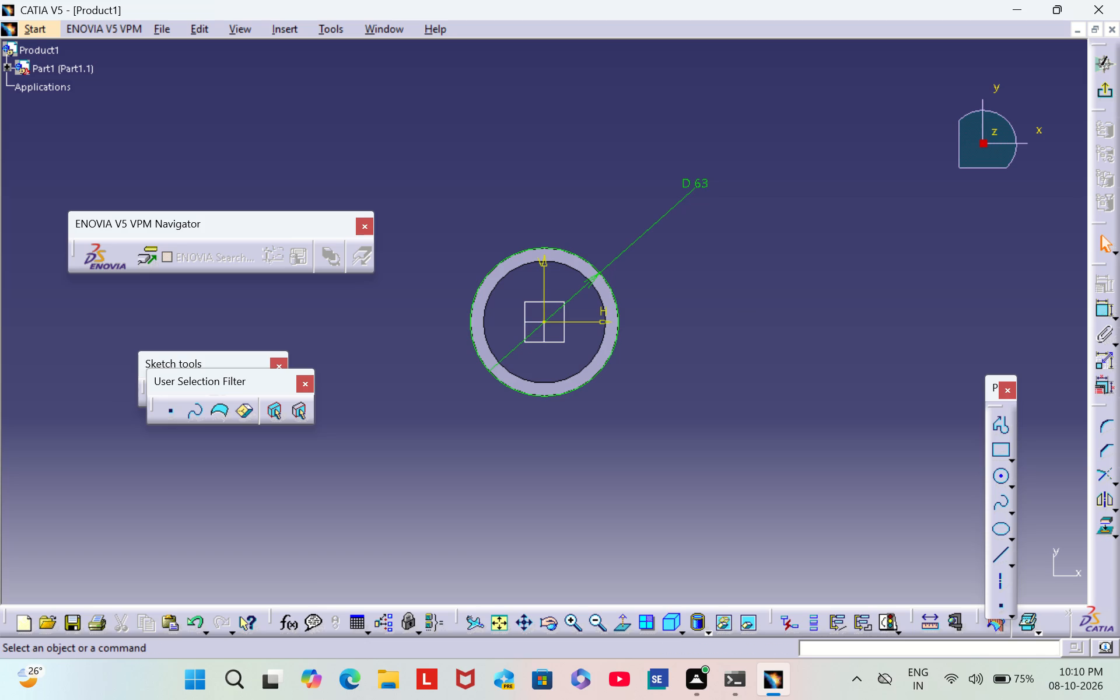
Sketch a second circle about 40 mm in diameter on the horizontal axis, centred about 153 mm from the origin in positive H.
click(1000, 478)
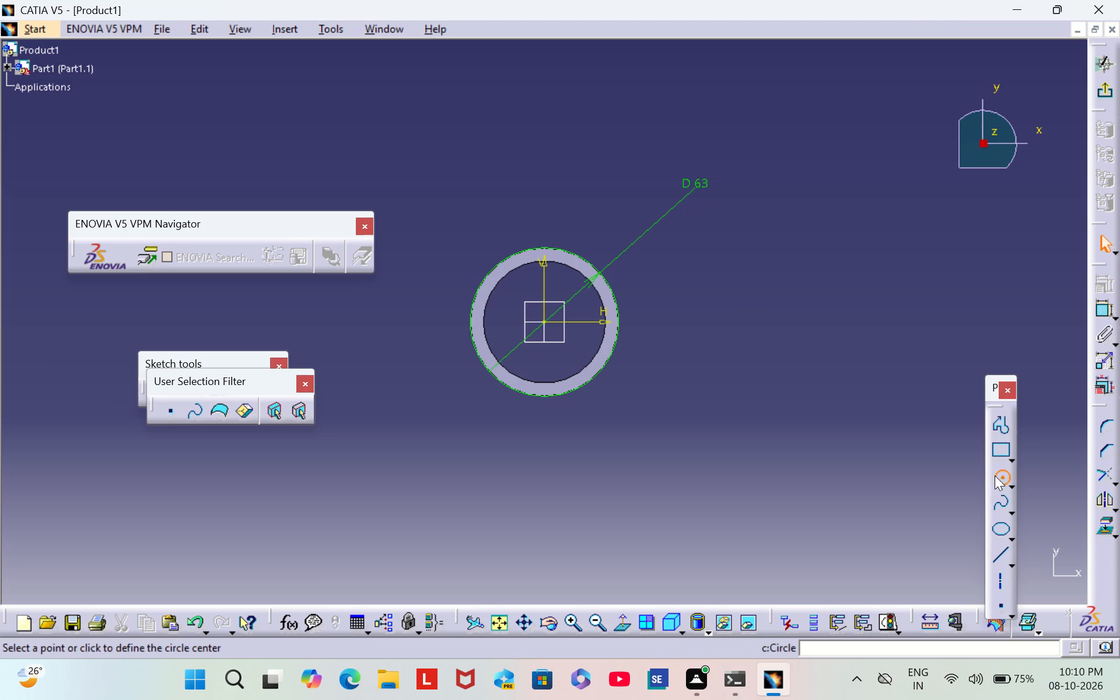
click(902, 320)
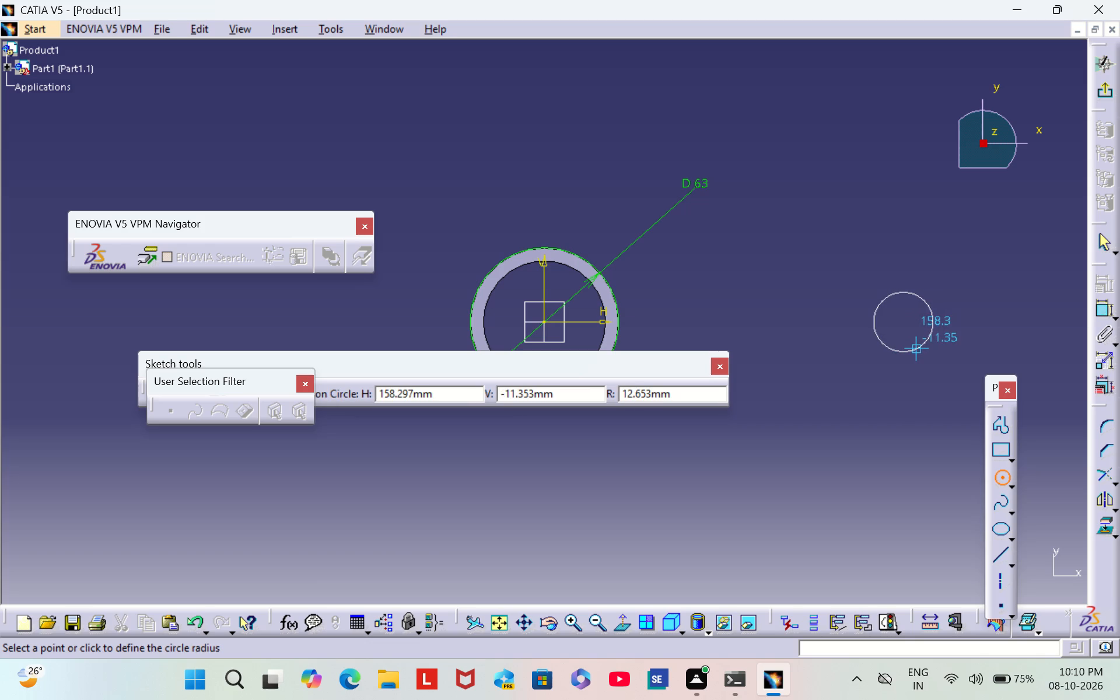
click(947, 338)
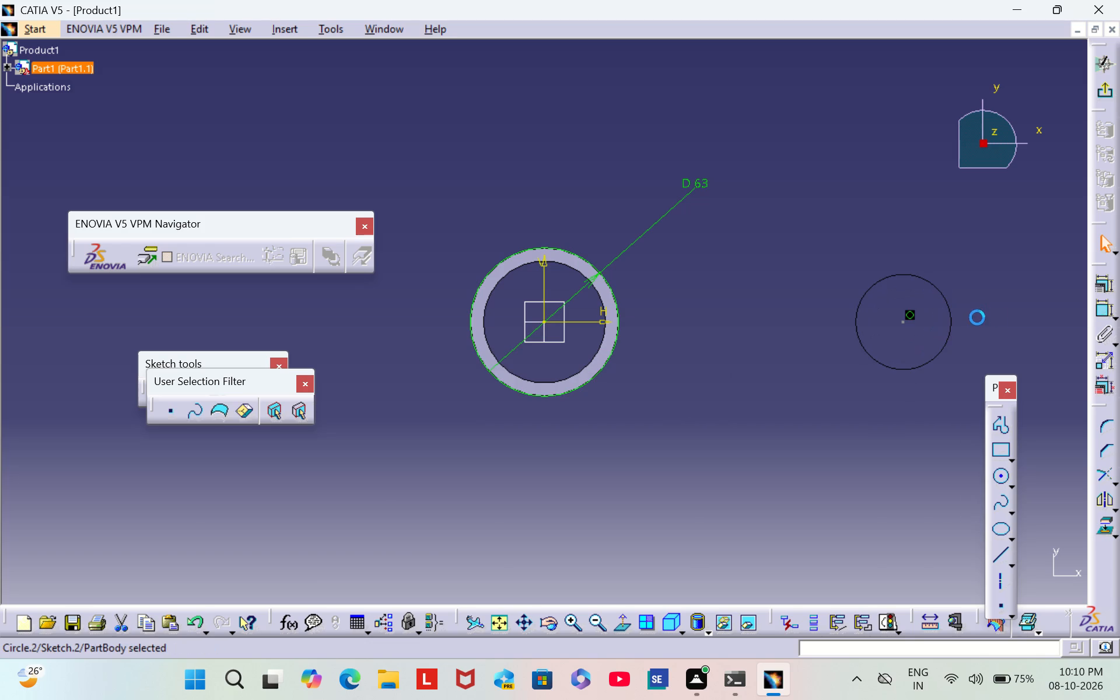
Dimension the second circle with a diameter of 35 mm.
click(1108, 311)
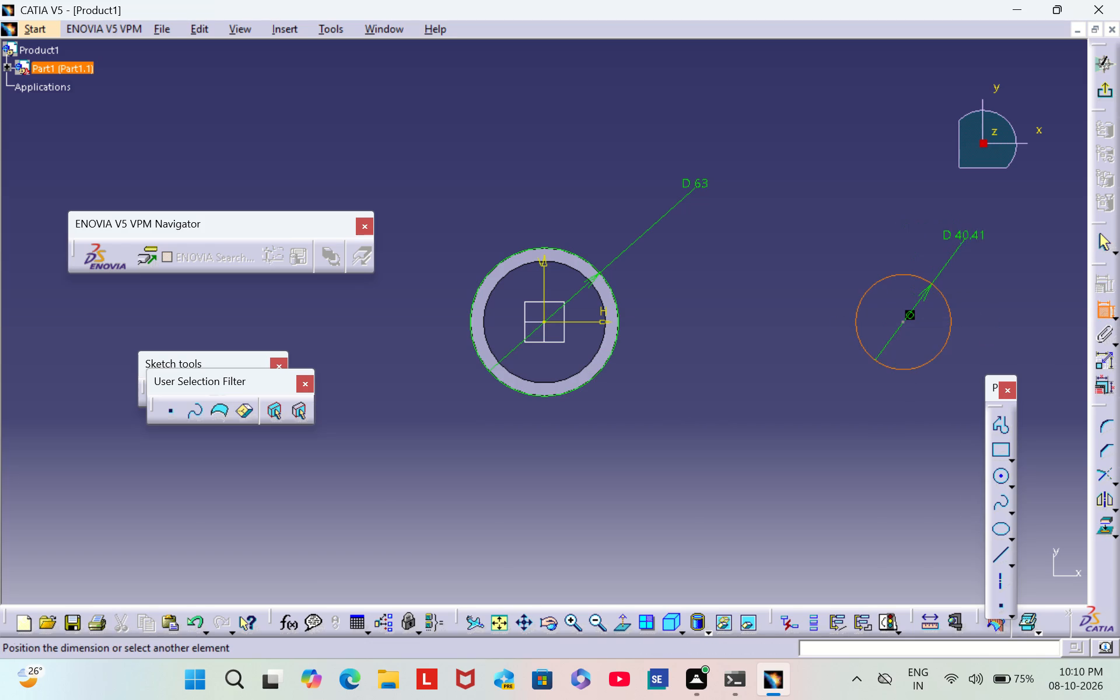
click(967, 239)
double_click(975, 232)
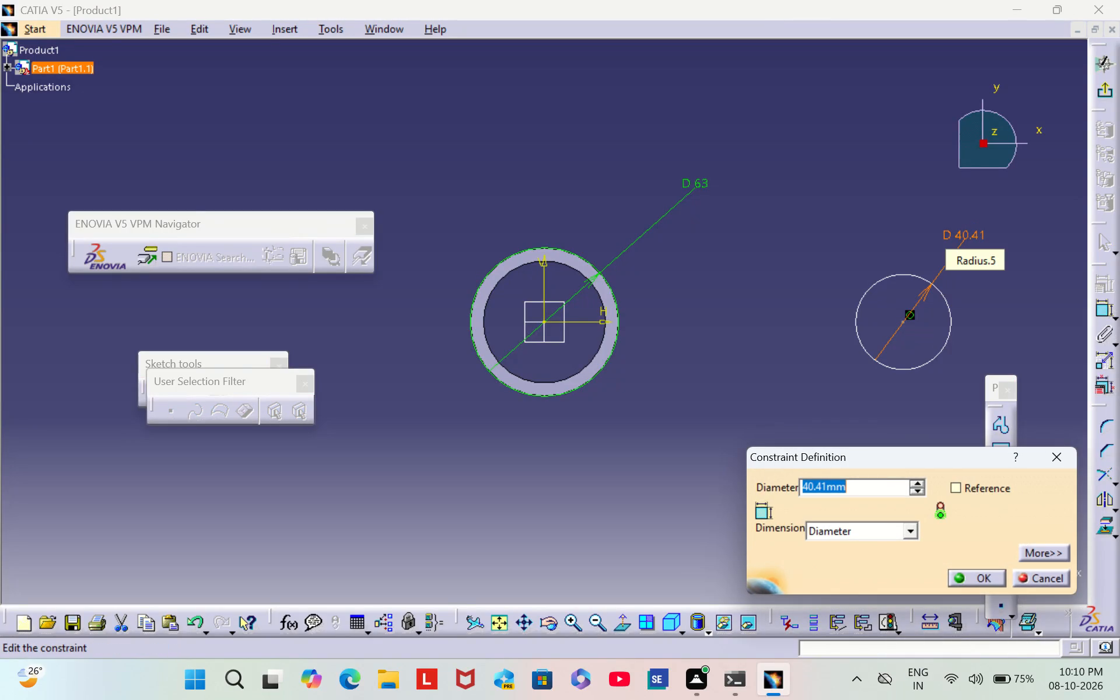
key(BackSpace)
text(35)
key(Return)
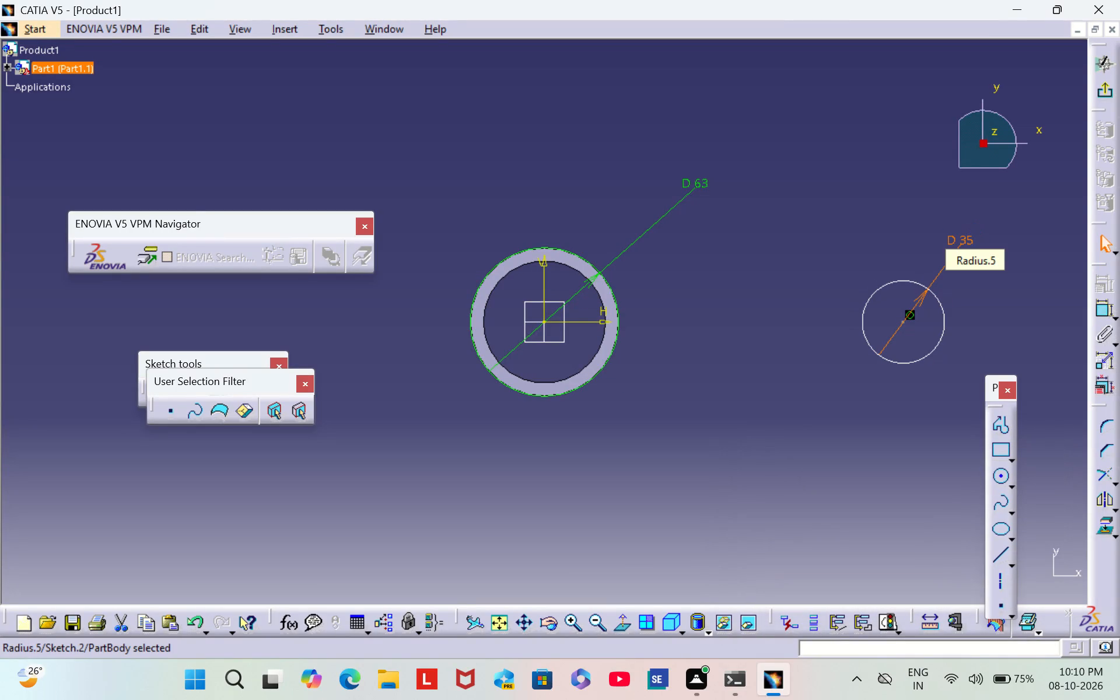
click(1042, 317)
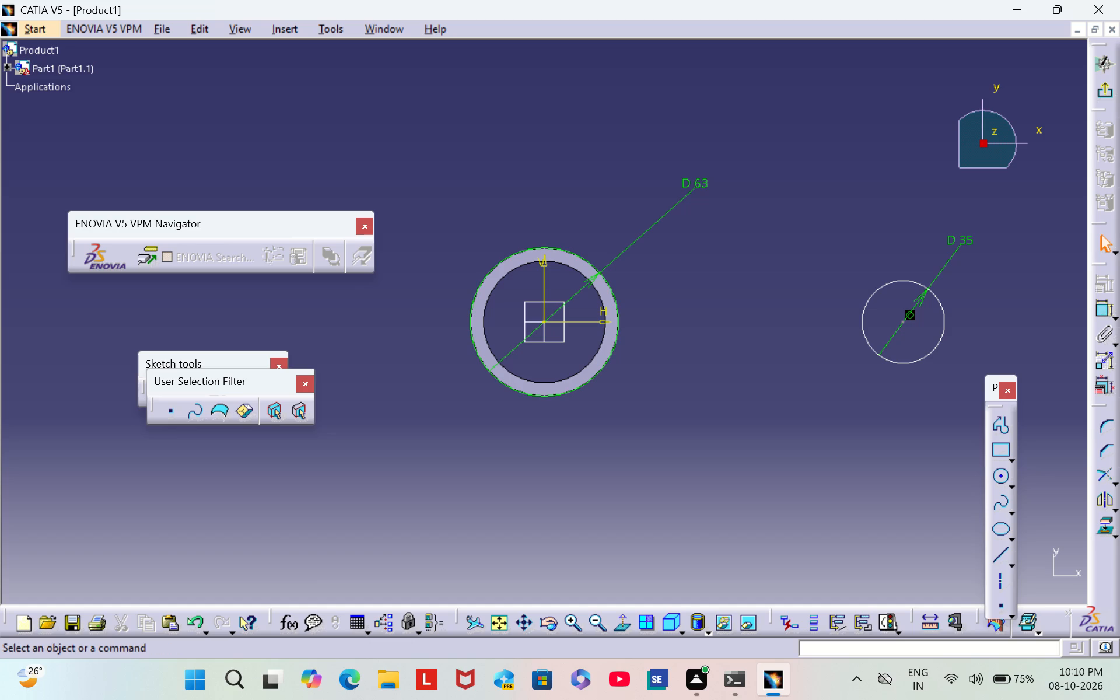
Dimension the distance between the origin and the 35 mm circle's centre and set it to 250 mm.
click(1105, 307)
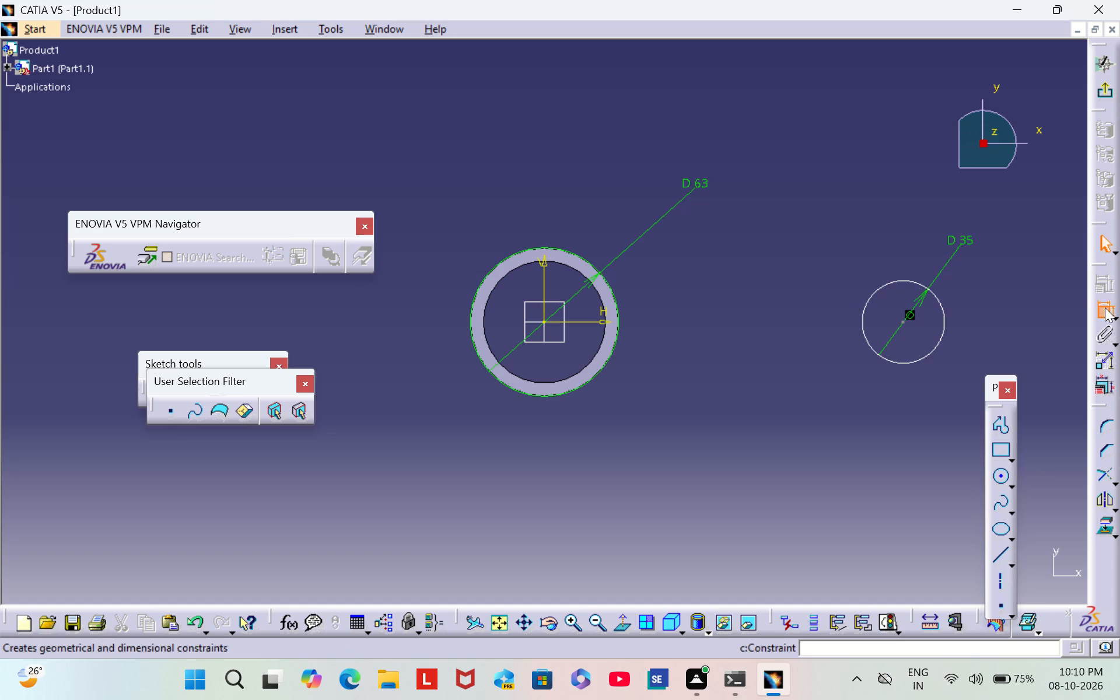
click(541, 322)
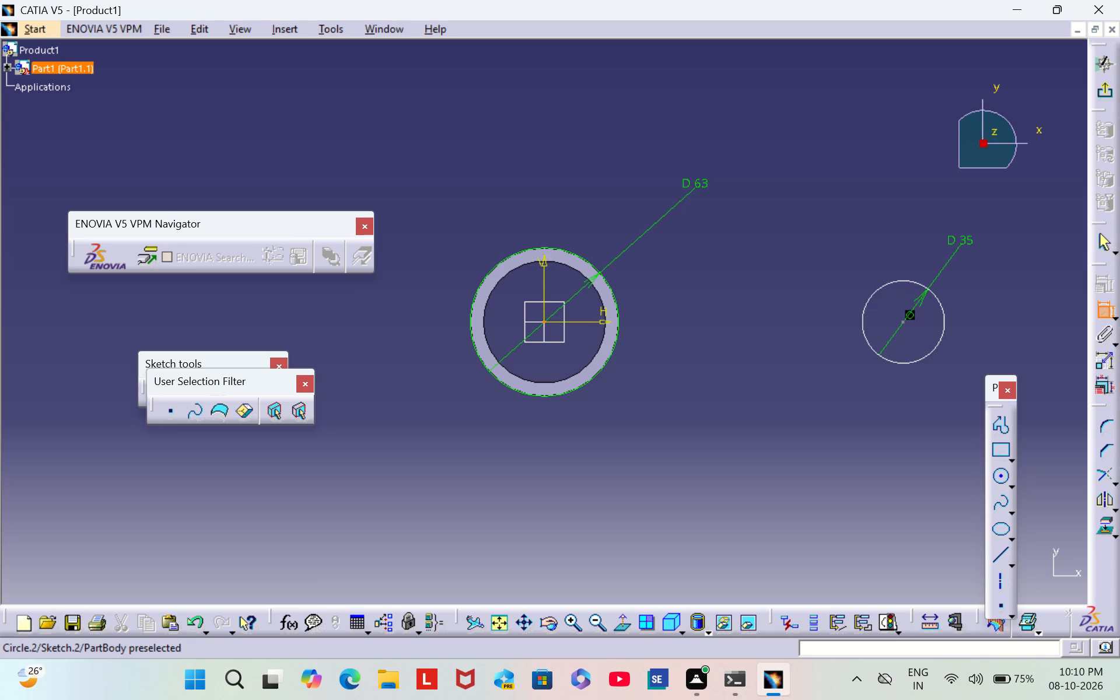
click(904, 317)
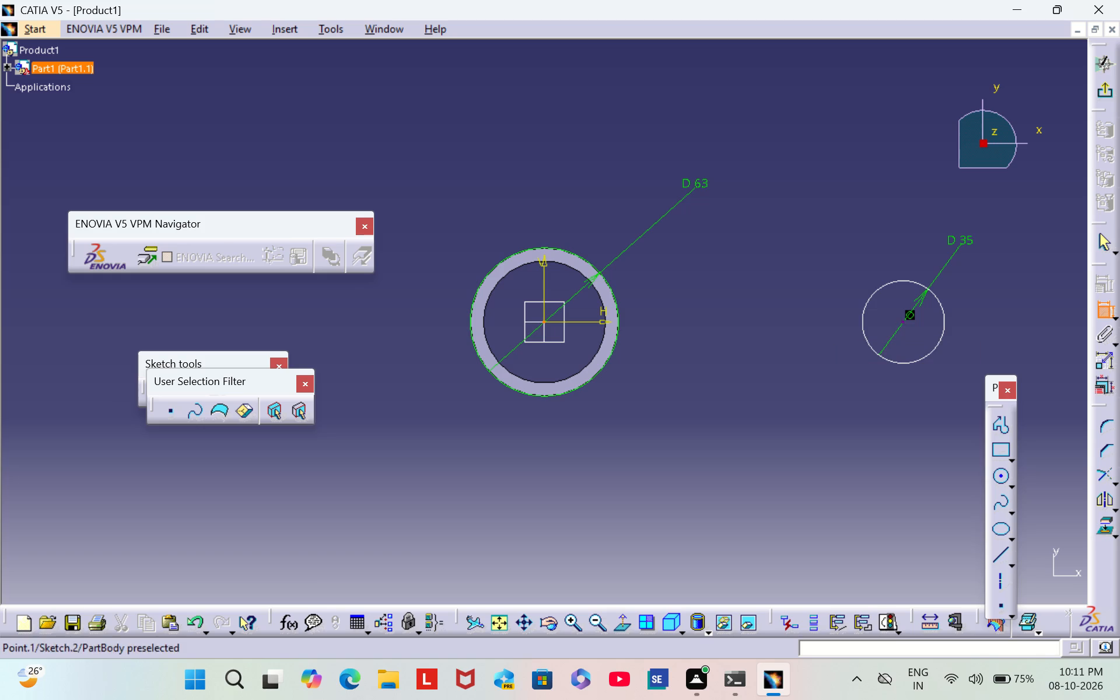
click(904, 319)
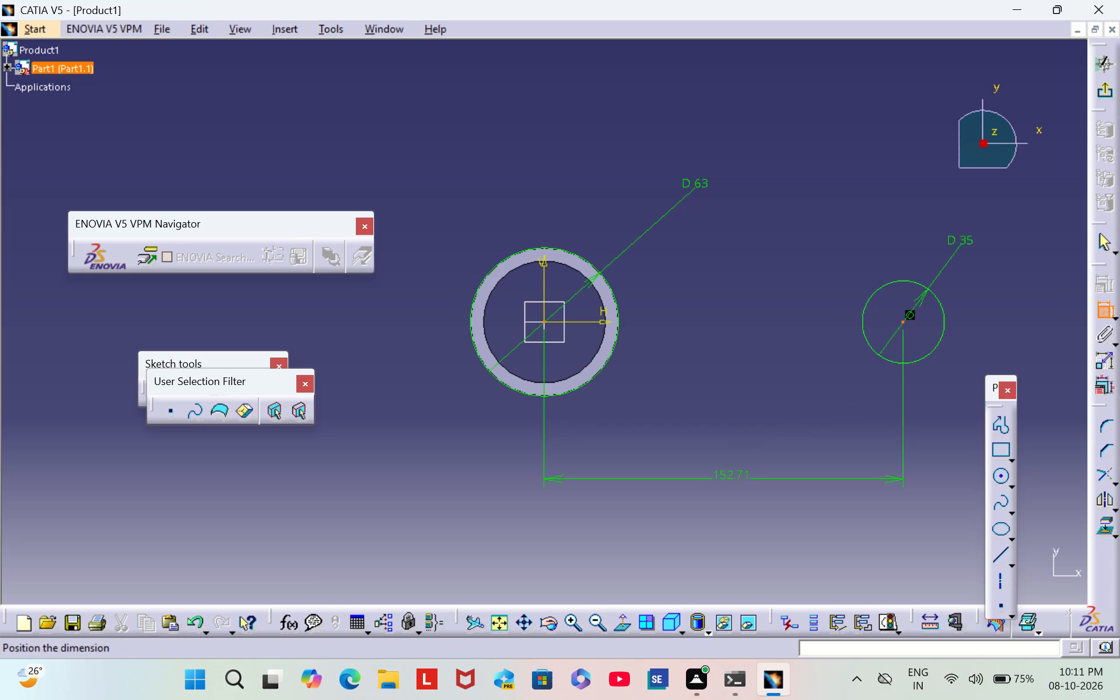
click(731, 477)
double_click(719, 474)
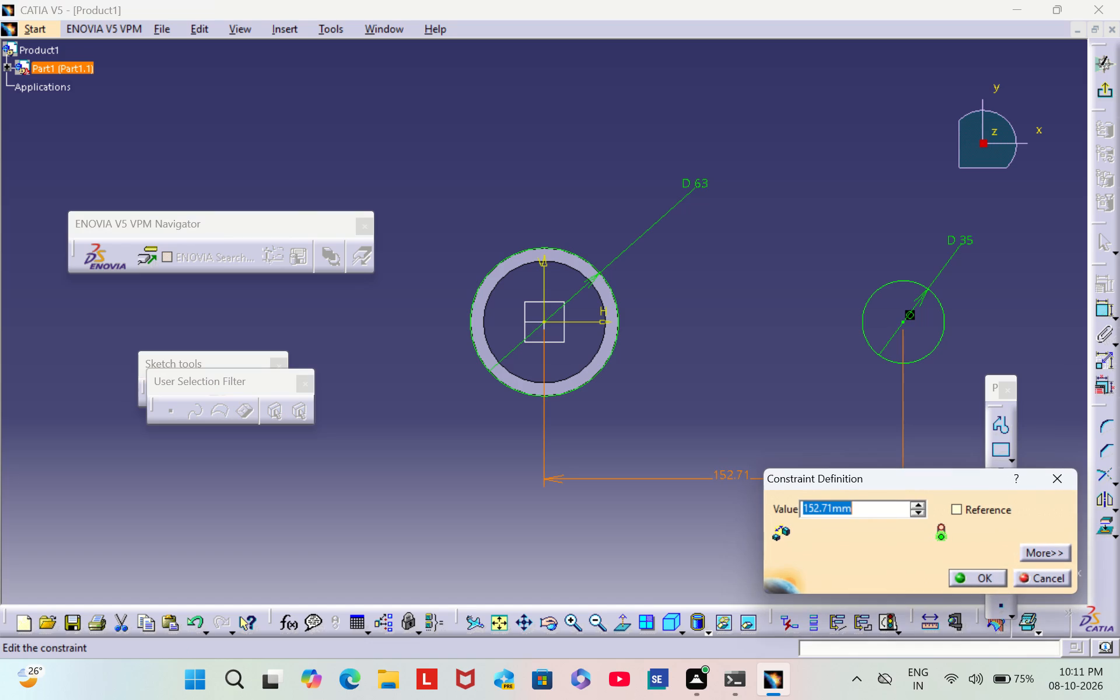
key(BackSpace)
text(250)
key(Return)
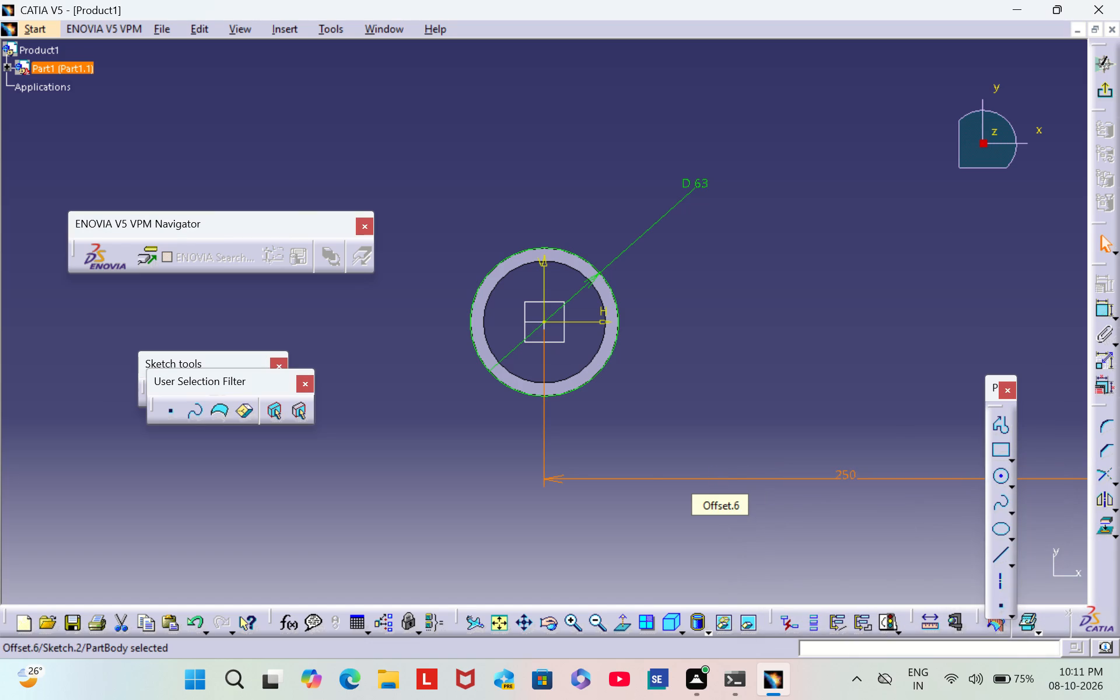
middle_drag(806, 406, 632, 405)
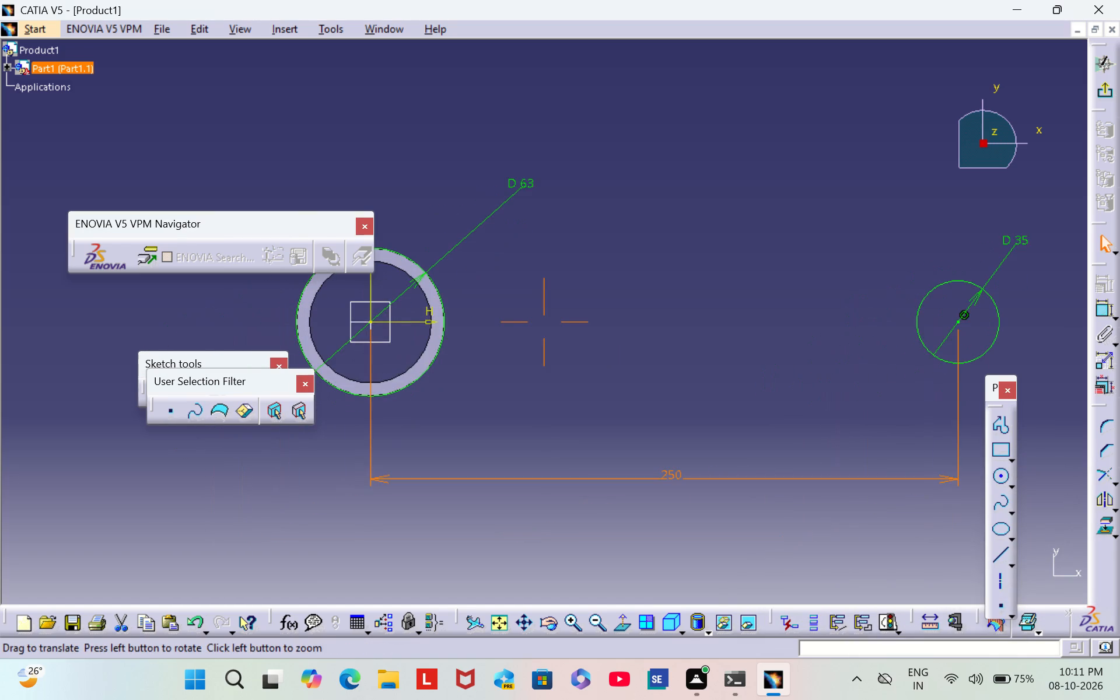
middle_drag(632, 405, 626, 401)
click(736, 90)
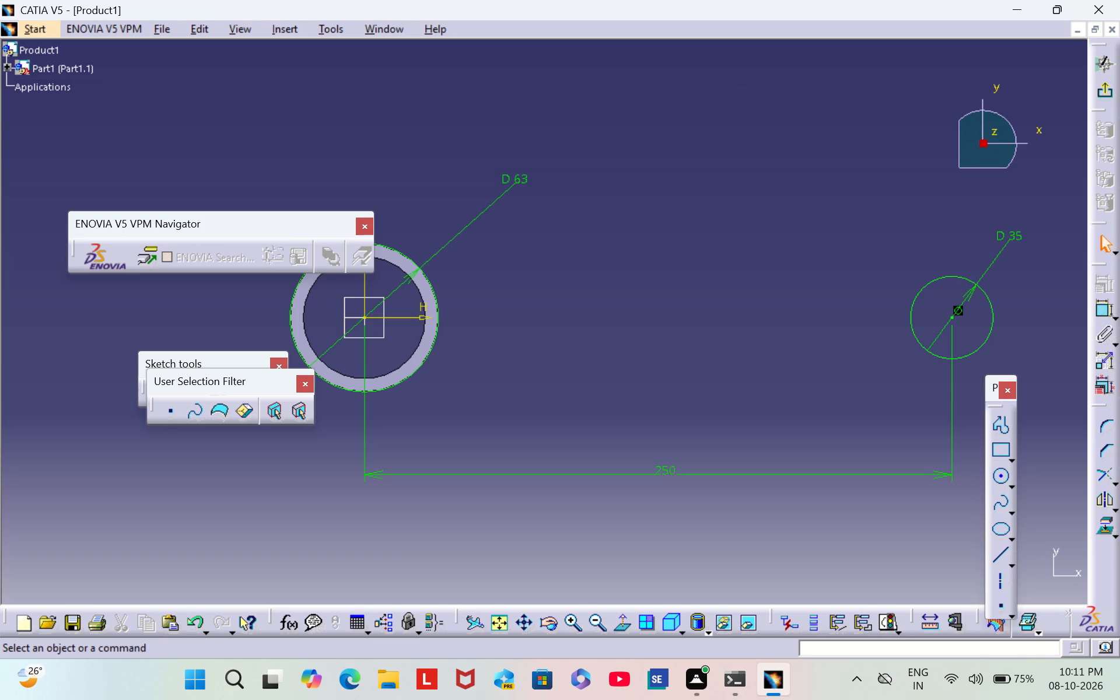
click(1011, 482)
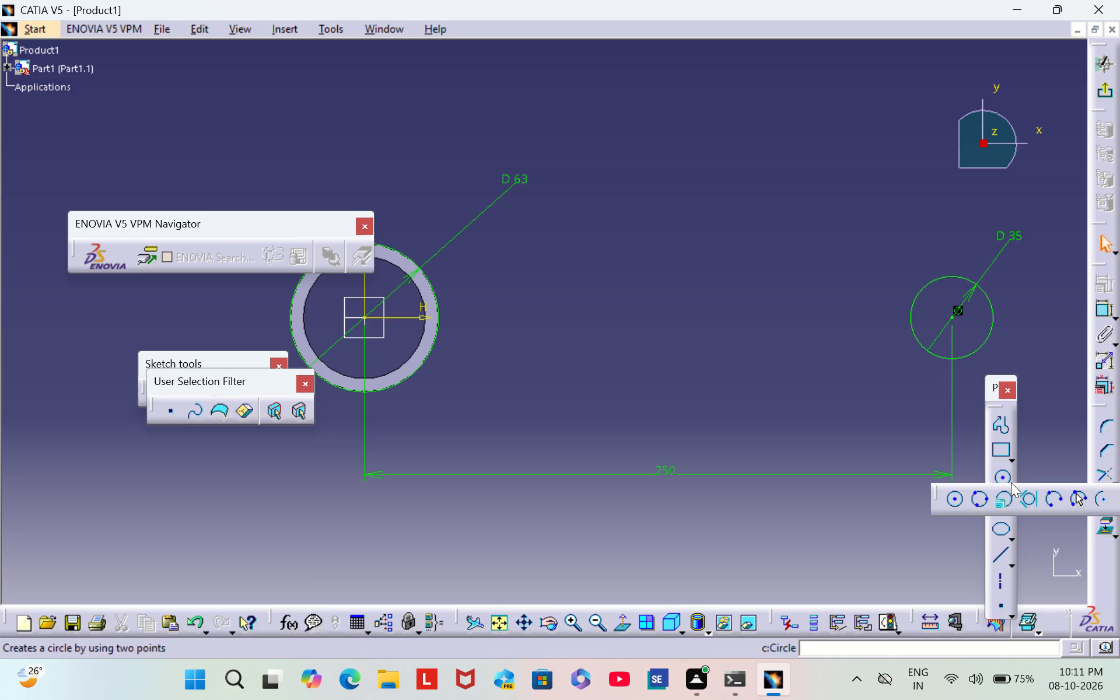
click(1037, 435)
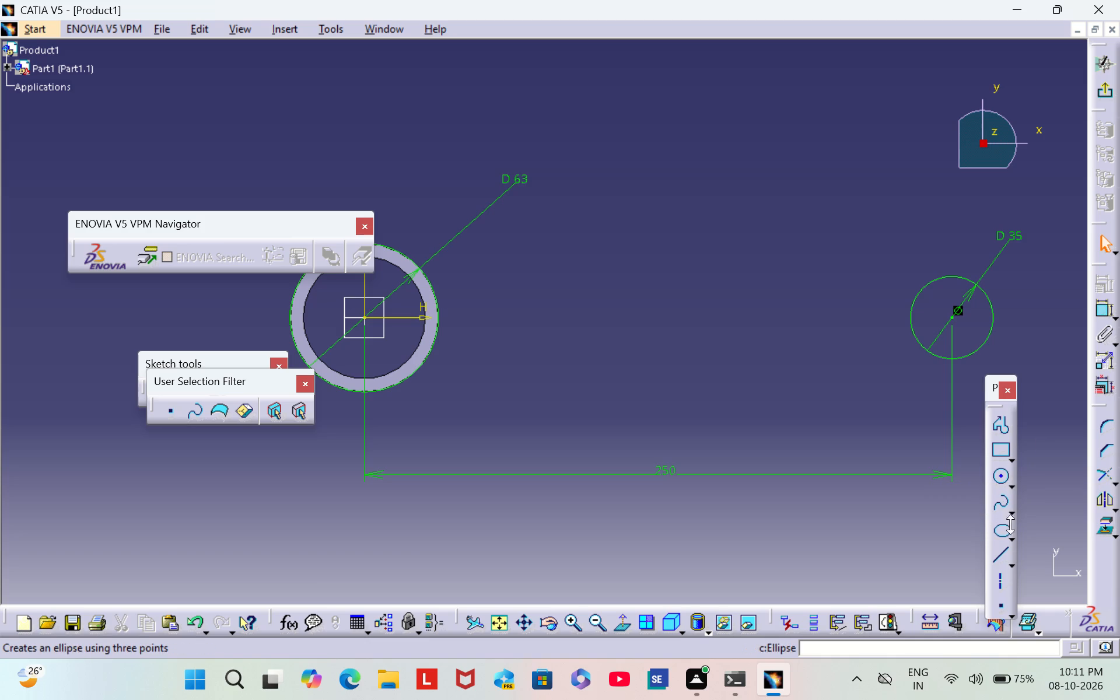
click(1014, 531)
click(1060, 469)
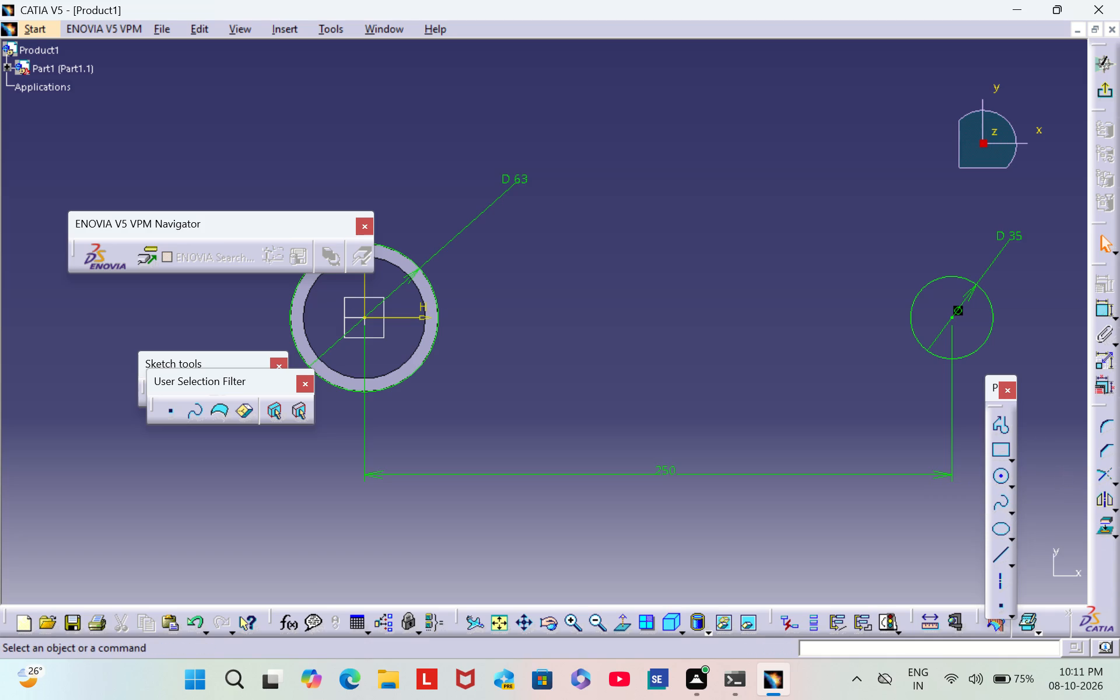
Sketch a horizontal elongated hole on the H axis between the two circles, with a radius of about 13.3 mm.
click(1012, 458)
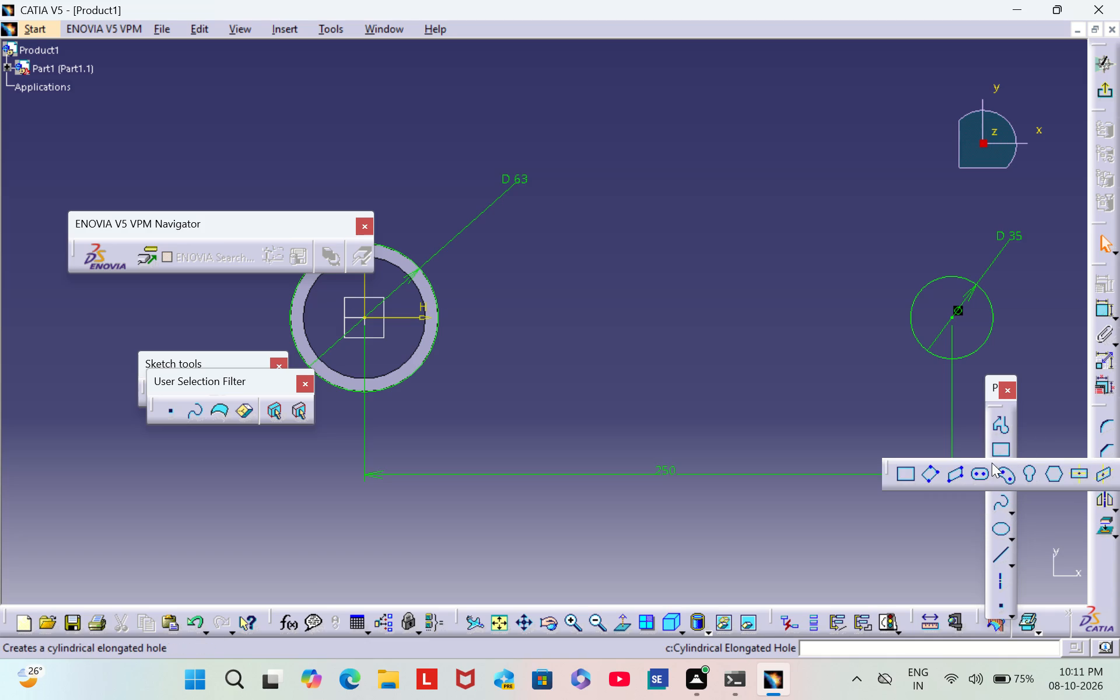
click(982, 473)
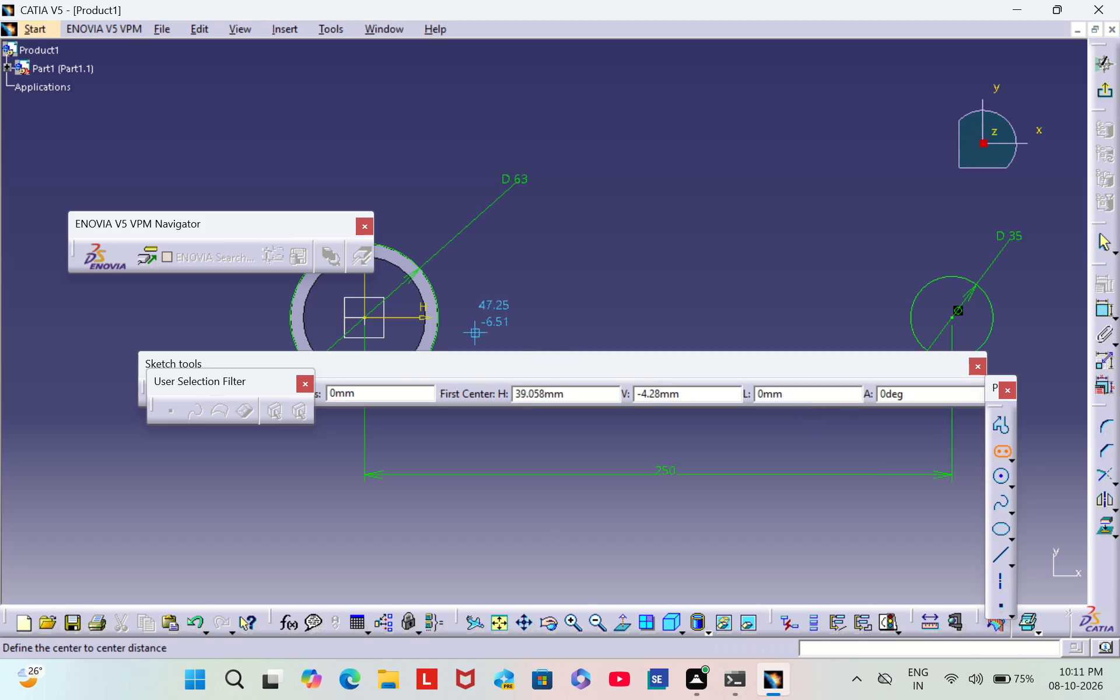
drag(476, 372, 398, 160)
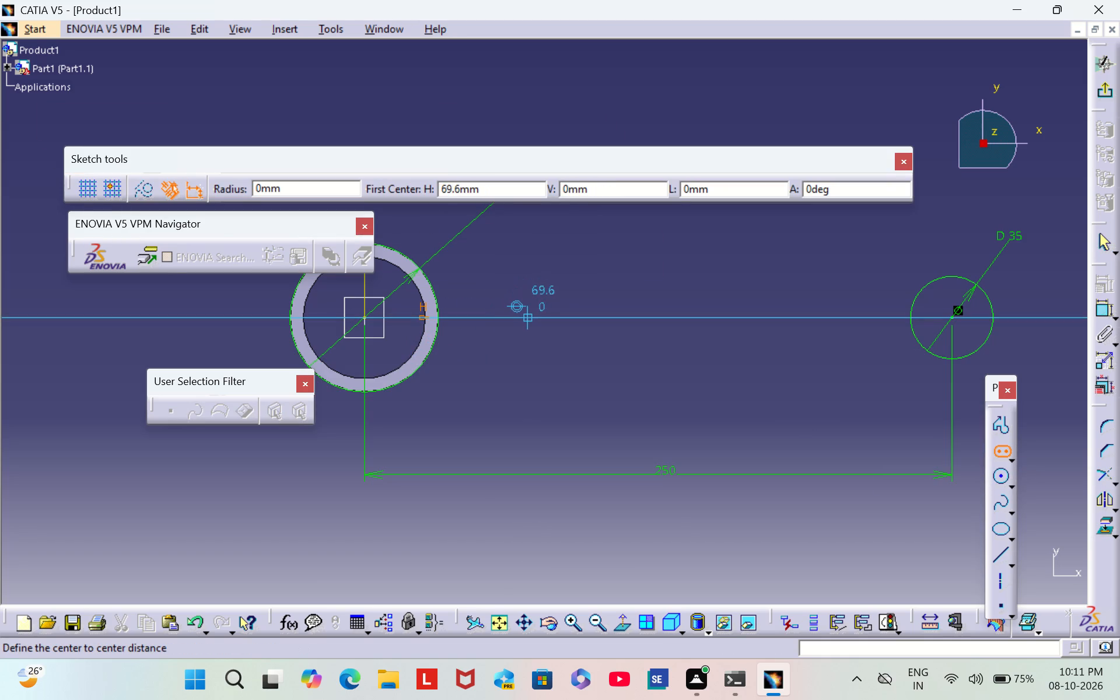
click(530, 317)
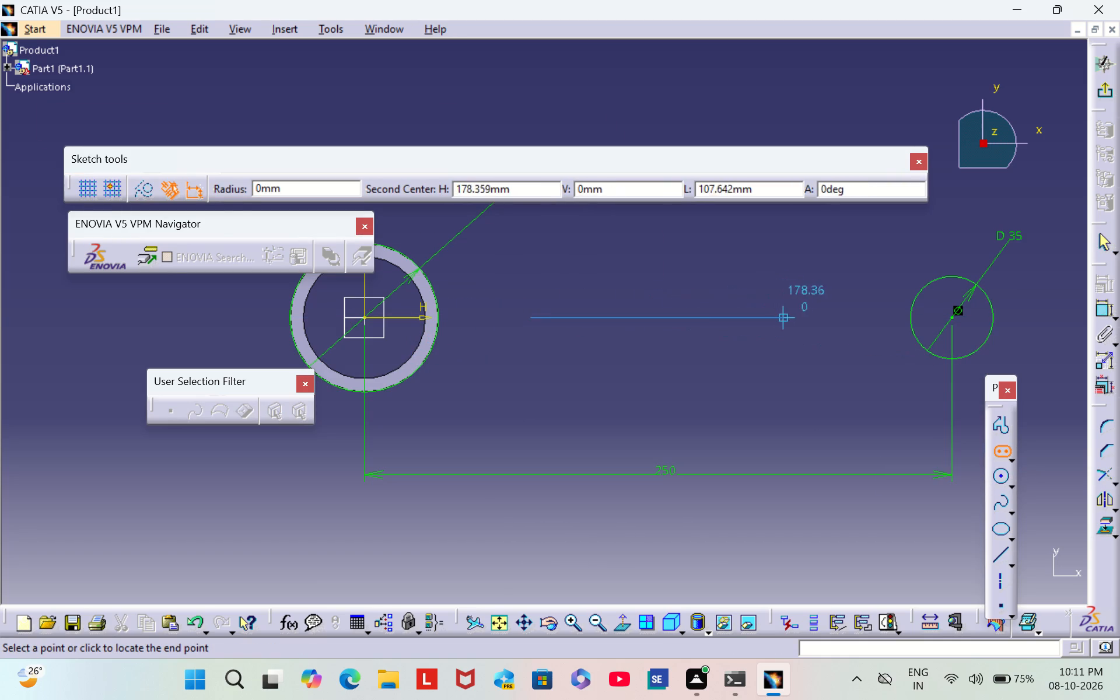
click(807, 317)
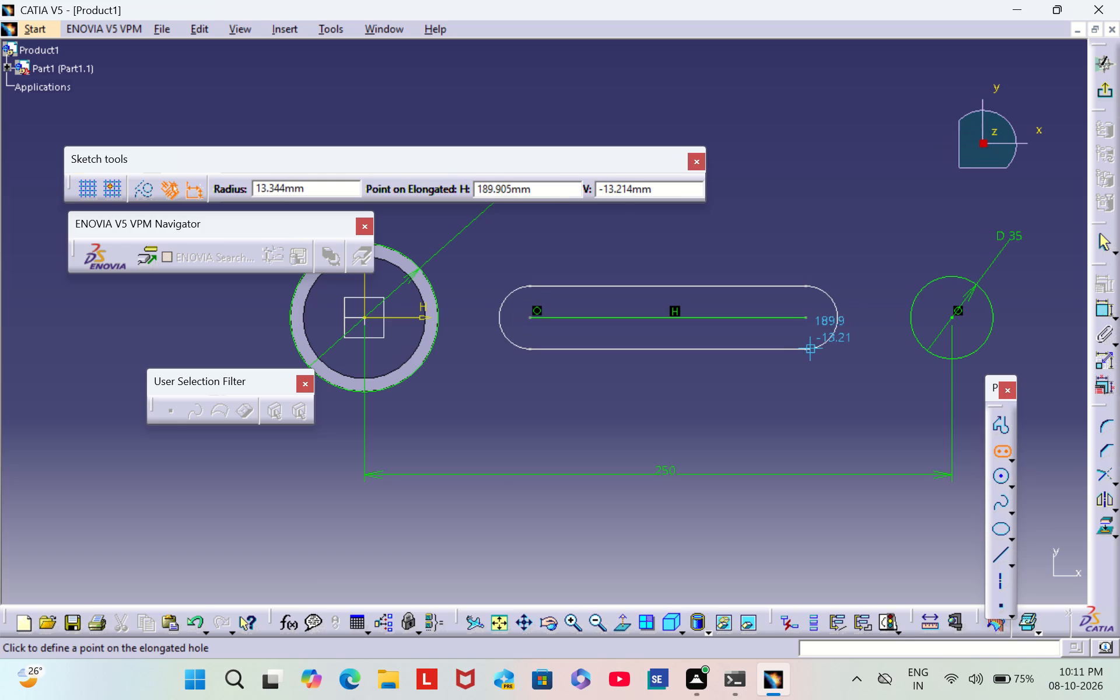
click(810, 348)
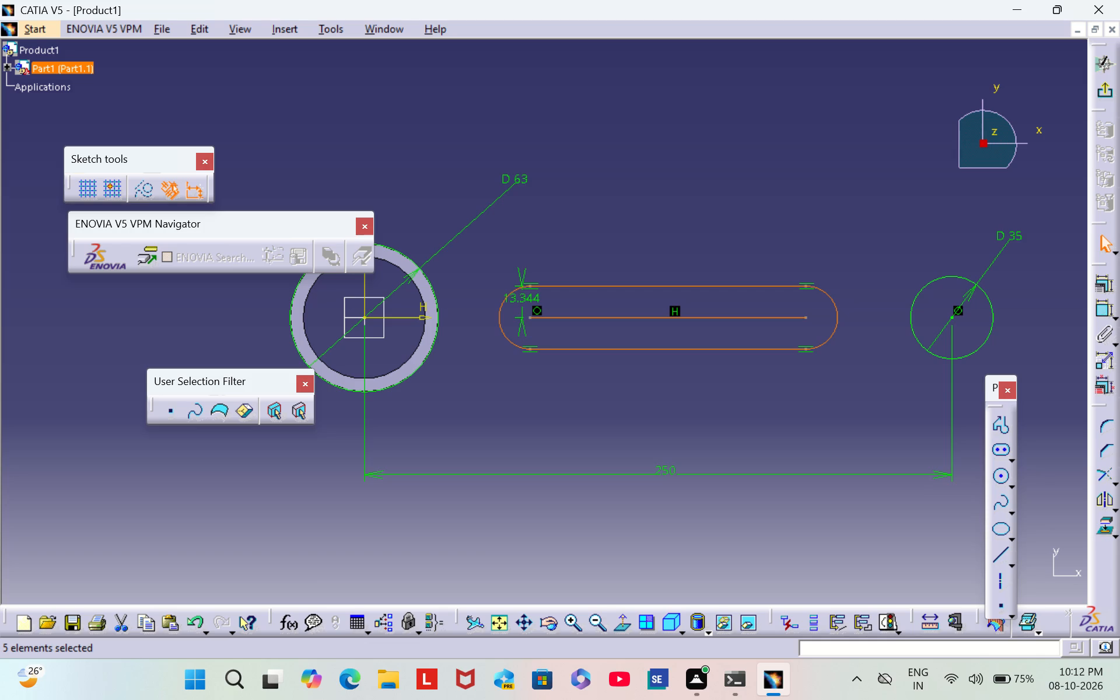
Set the radius of the elongated hole between the two circles to 8 mm.
double_click(528, 296)
key(BackSpace)
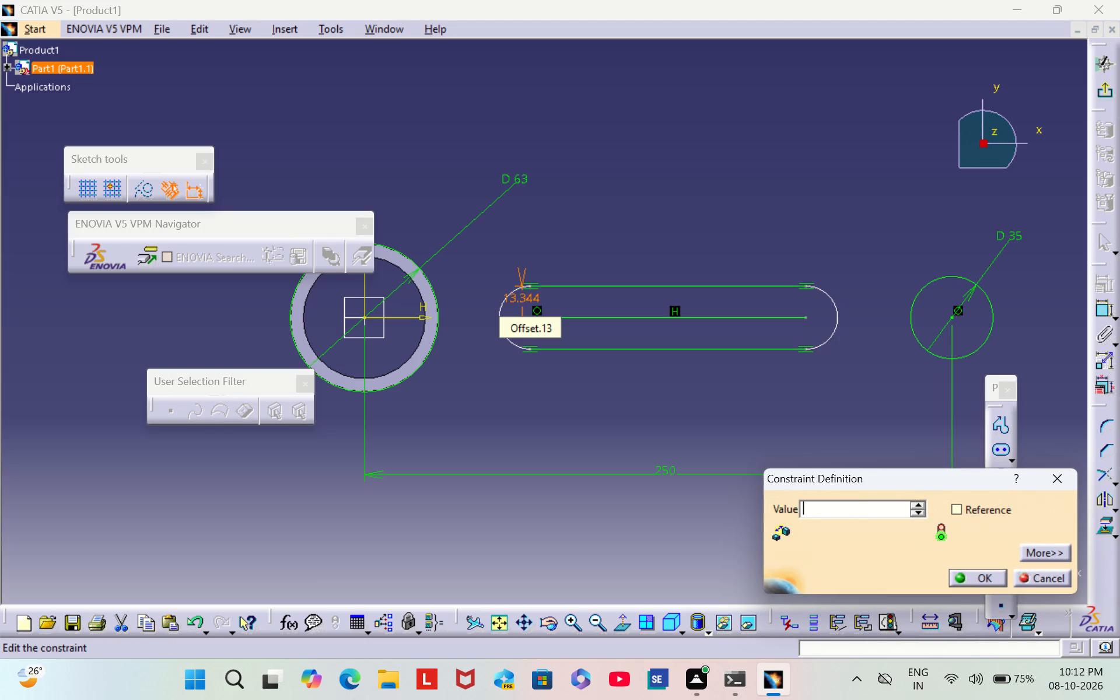
key(8)
key(Return)
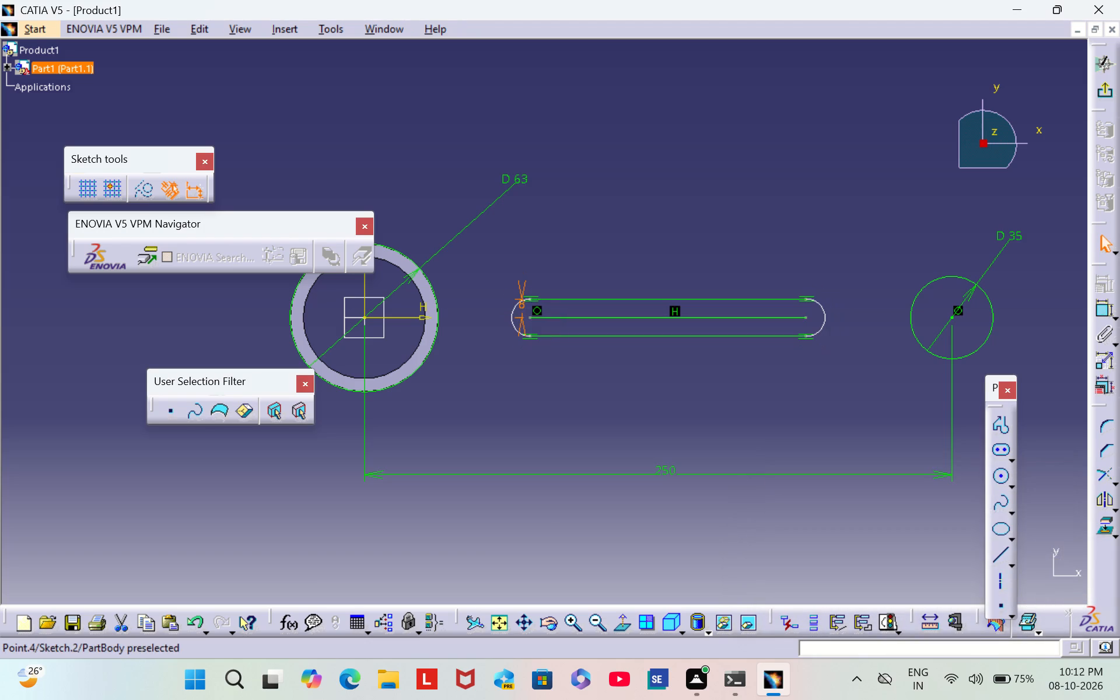
click(634, 244)
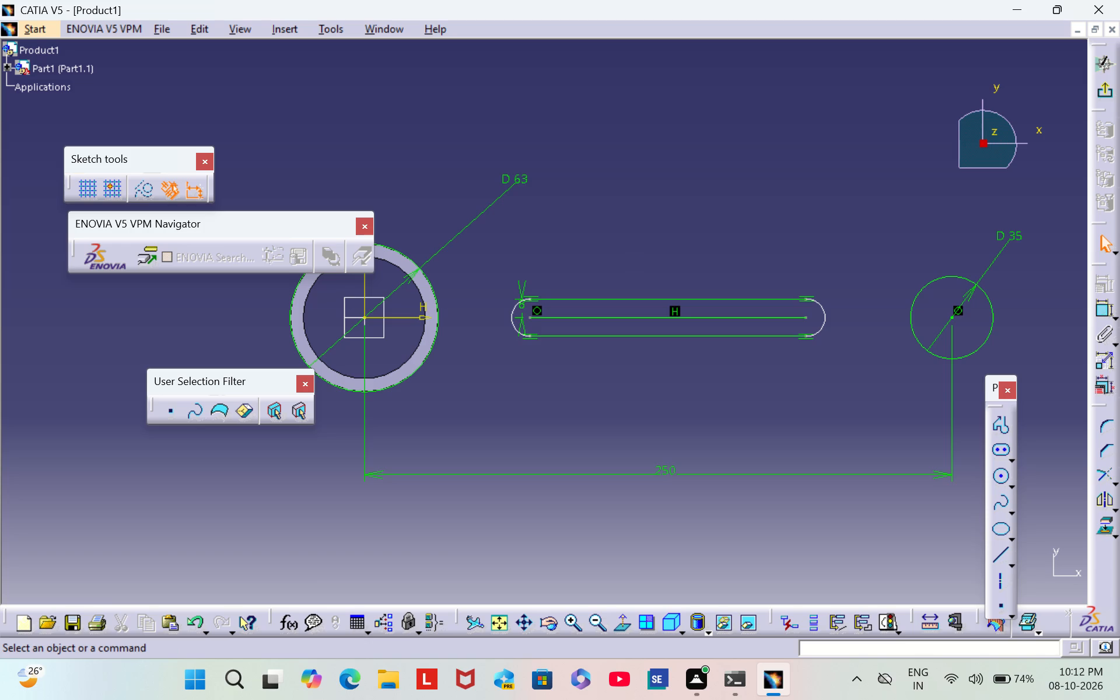
Dimension the distance between the 35 mm circle's centre and the elongated hole's nearer arc centre and set it to 15 mm.
click(1103, 313)
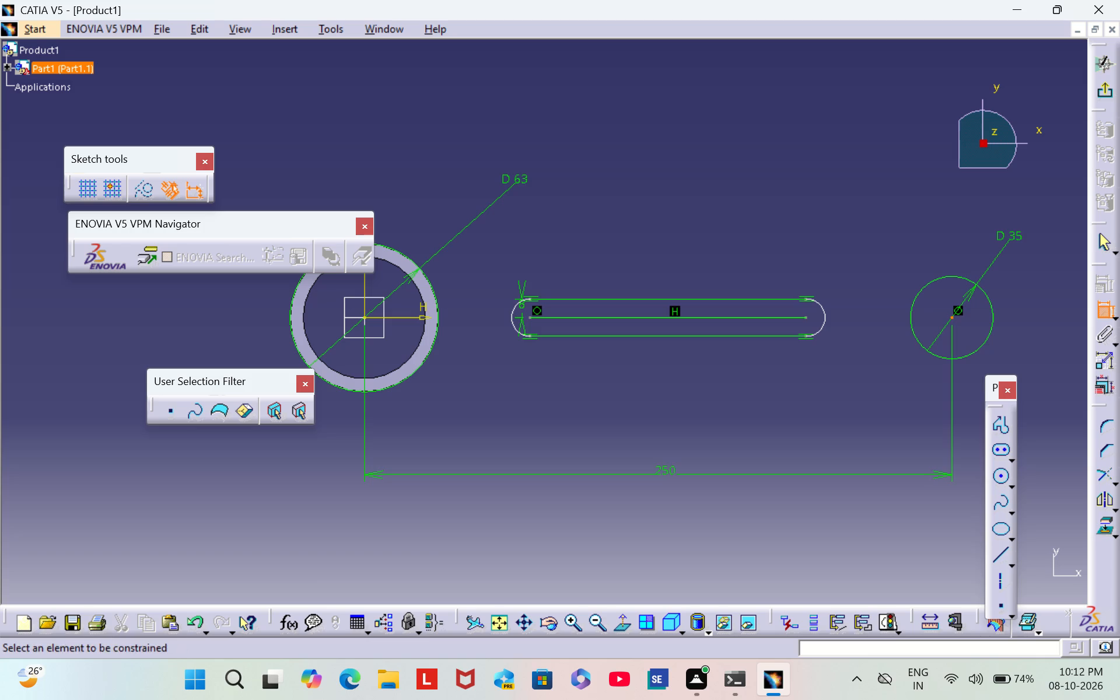
click(953, 314)
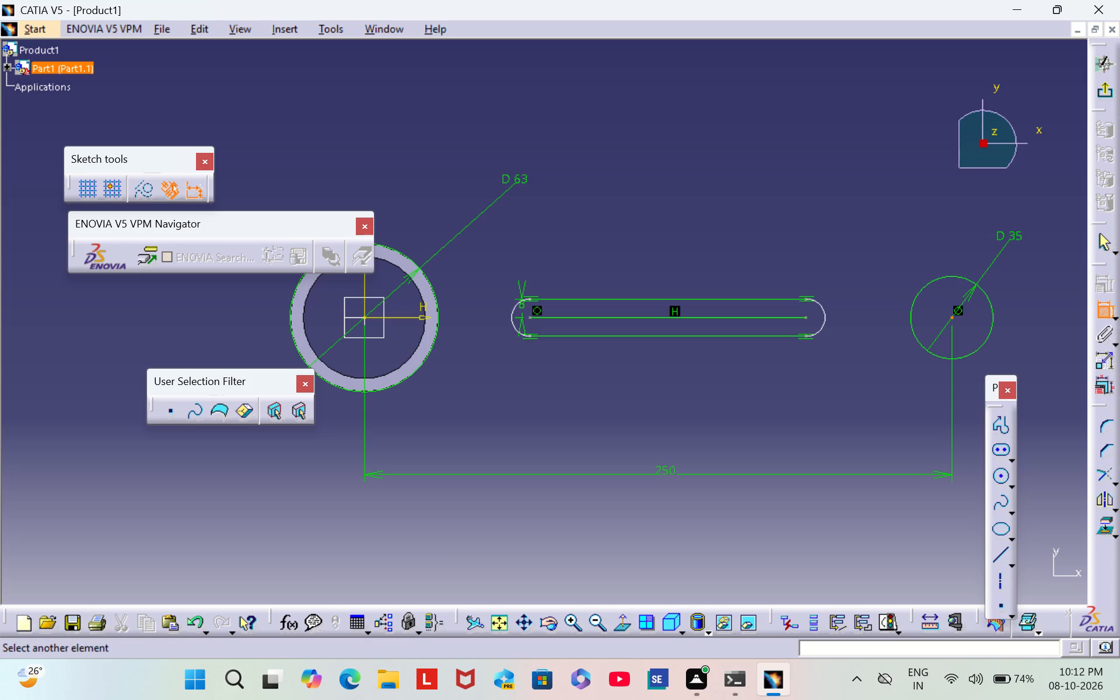
click(807, 313)
click(804, 315)
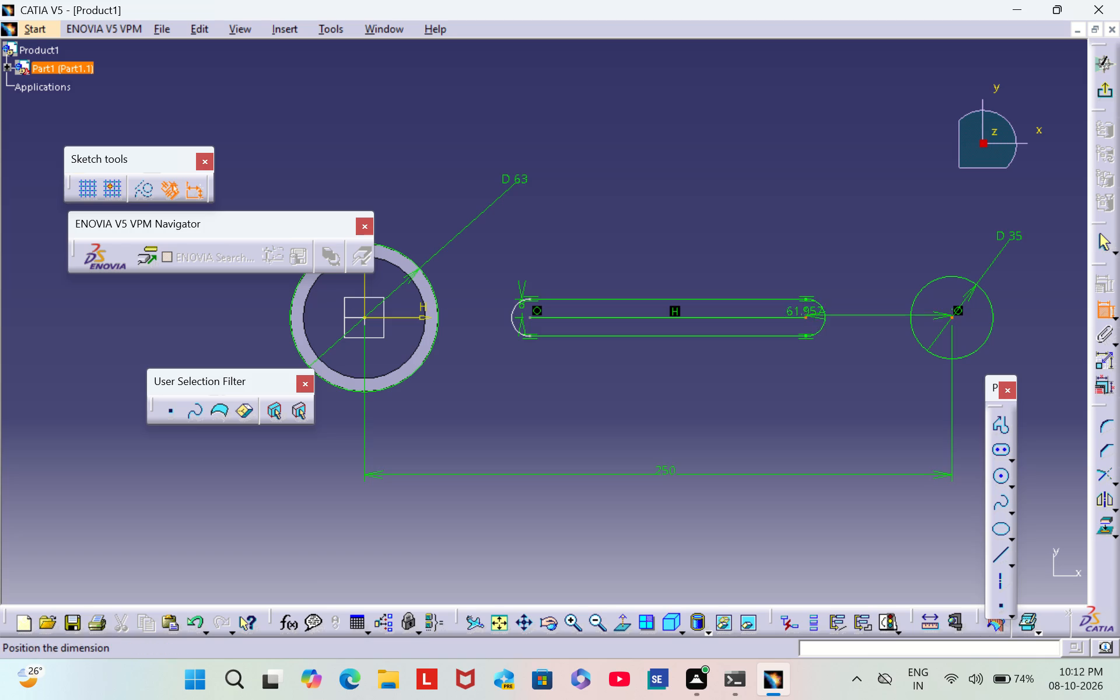
click(875, 403)
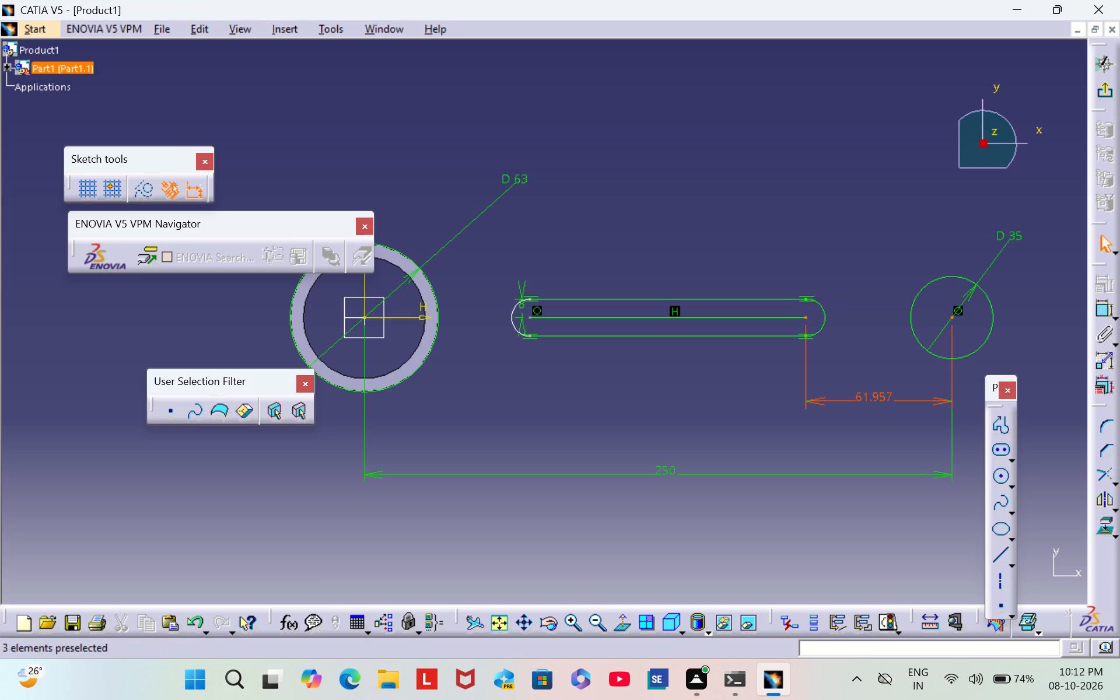
double_click(880, 390)
key(BackSpace)
text(15)
key(Return)
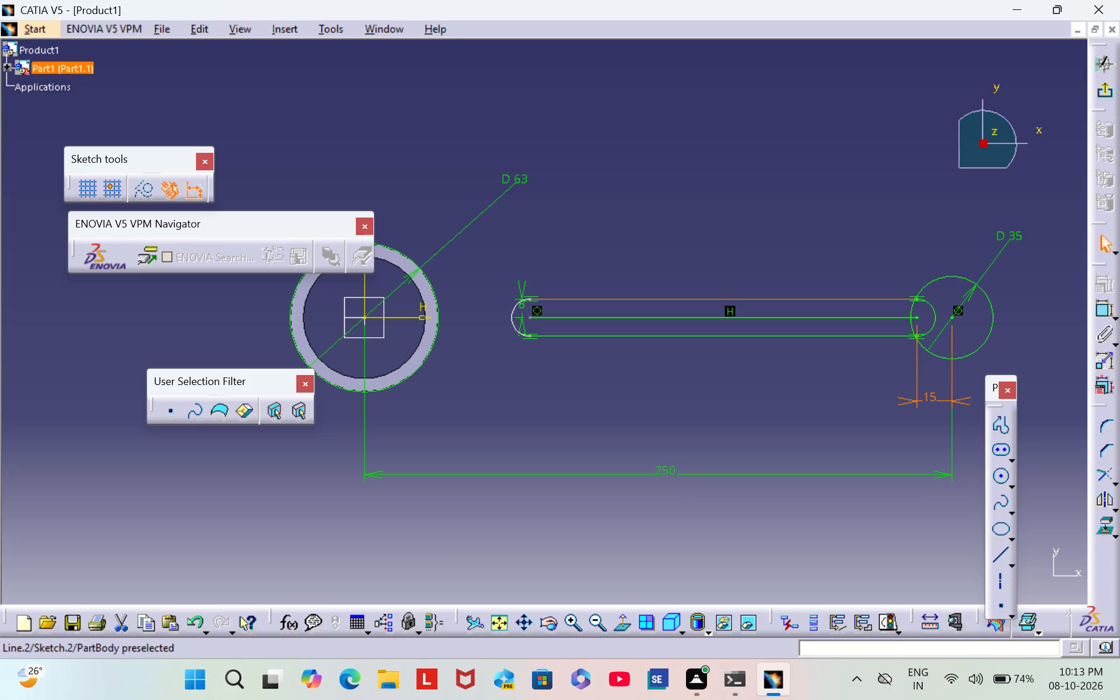
Dimension the length of the elongated hole's centre line and set it to 150 mm.
click(1101, 309)
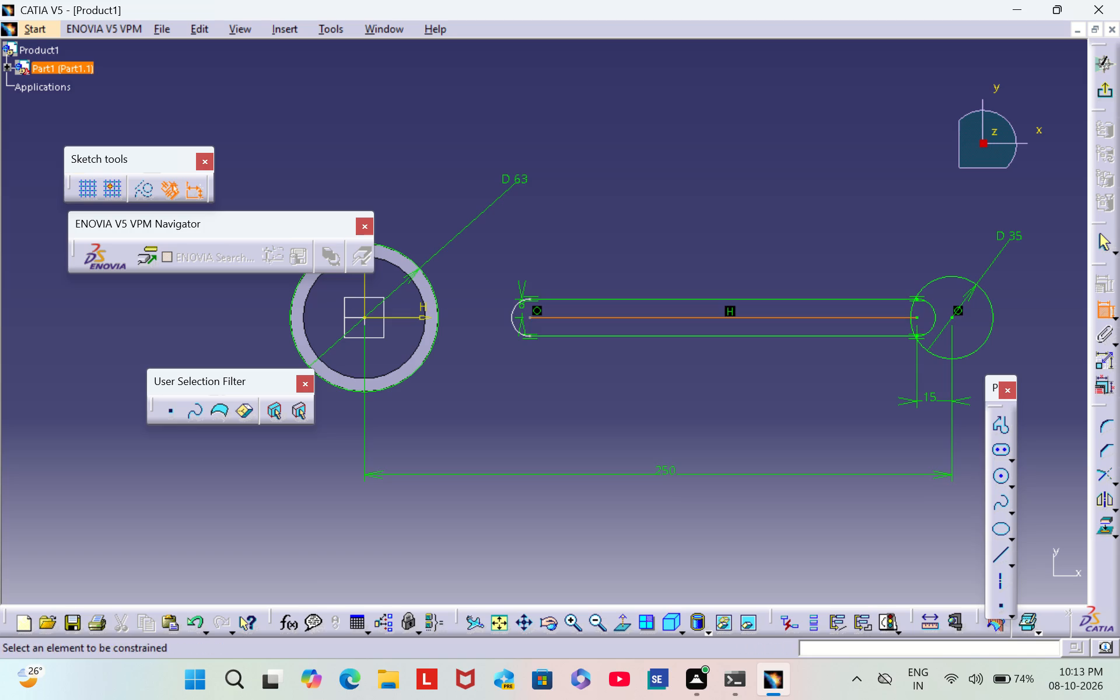
click(708, 319)
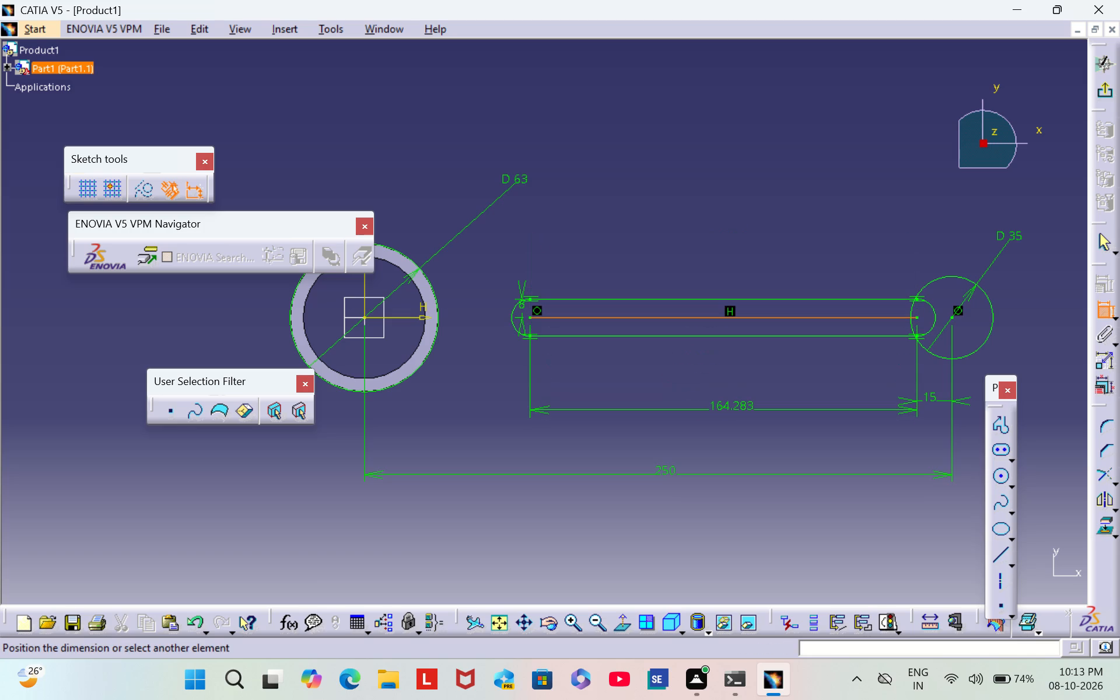
click(737, 407)
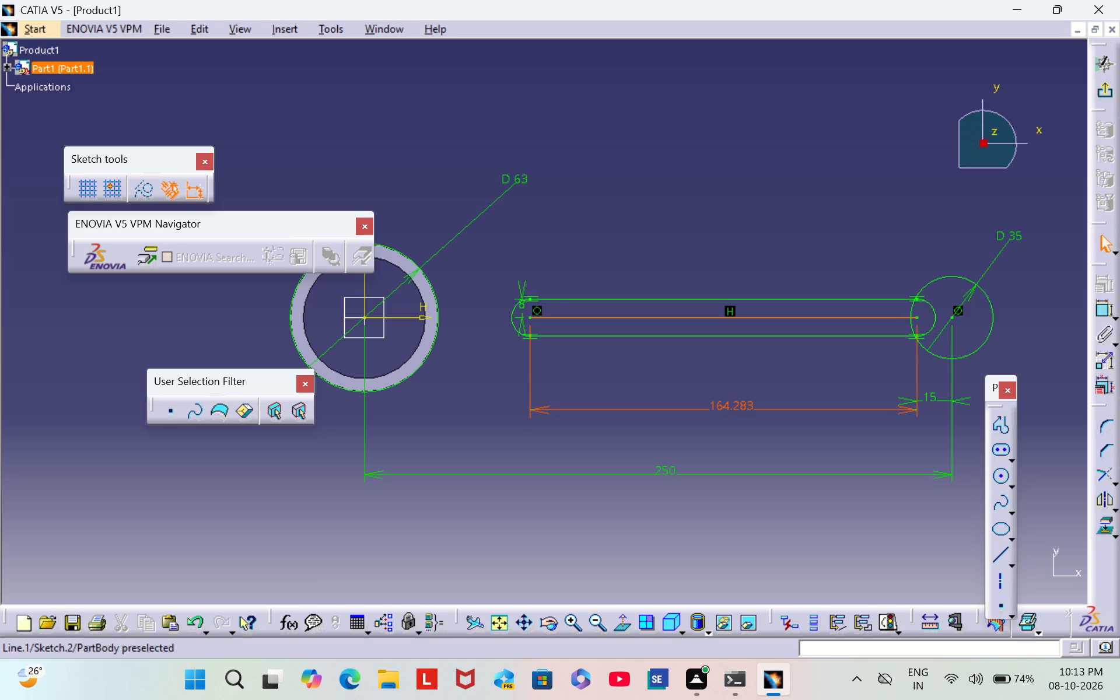
double_click(735, 405)
key(BackSpace)
text(150)
key(Return)
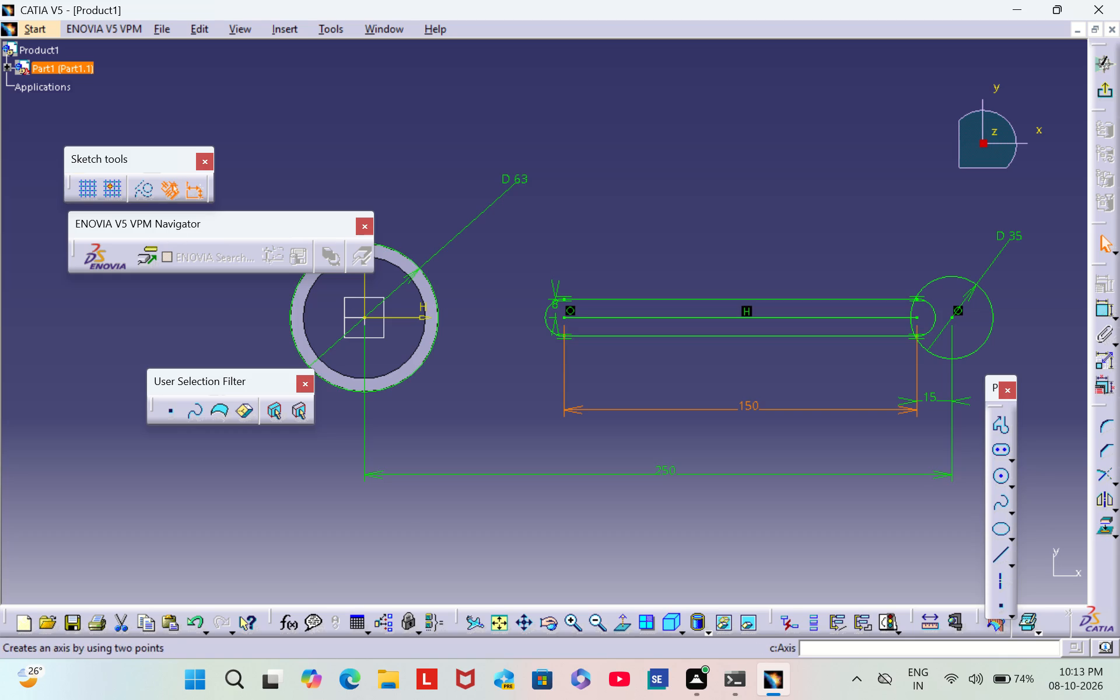
click(815, 235)
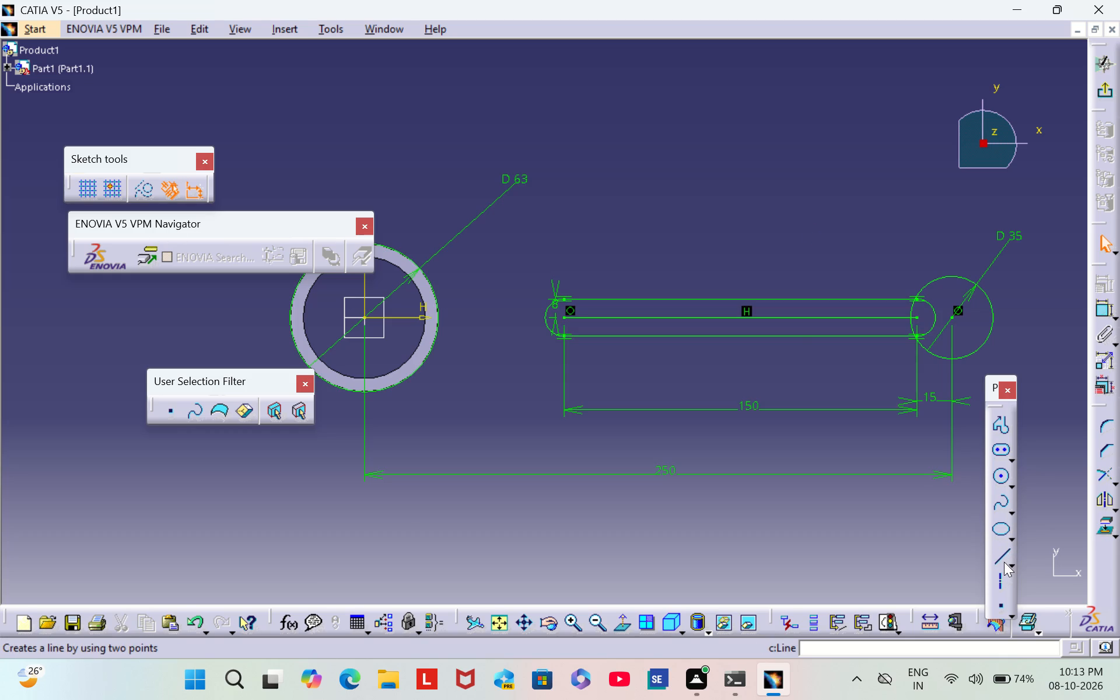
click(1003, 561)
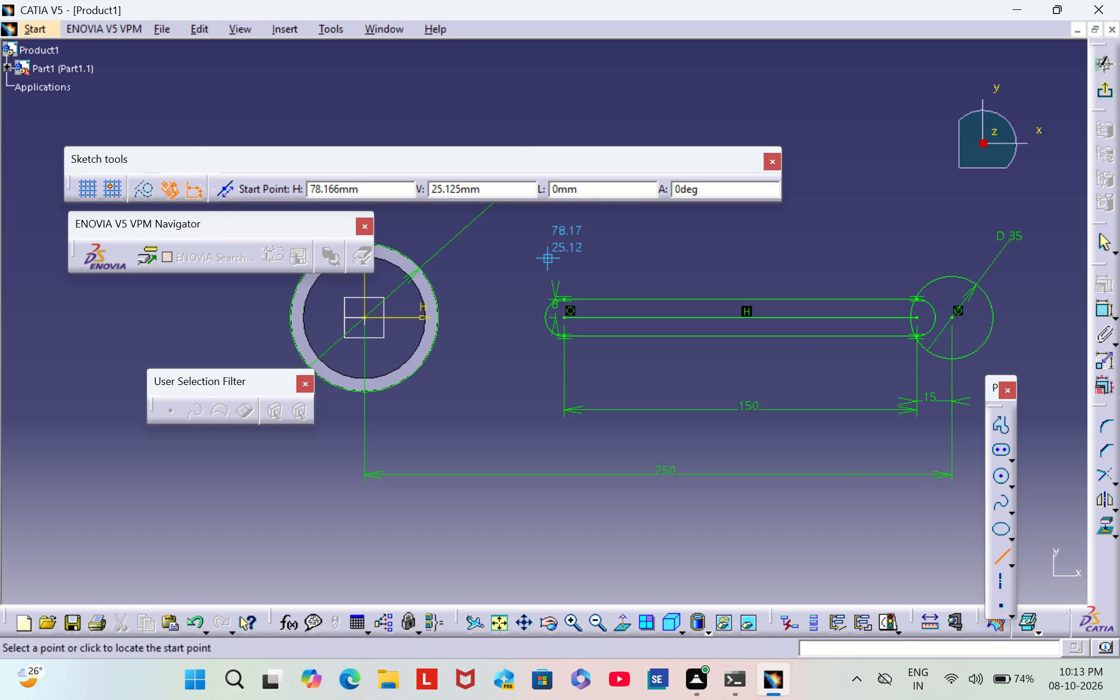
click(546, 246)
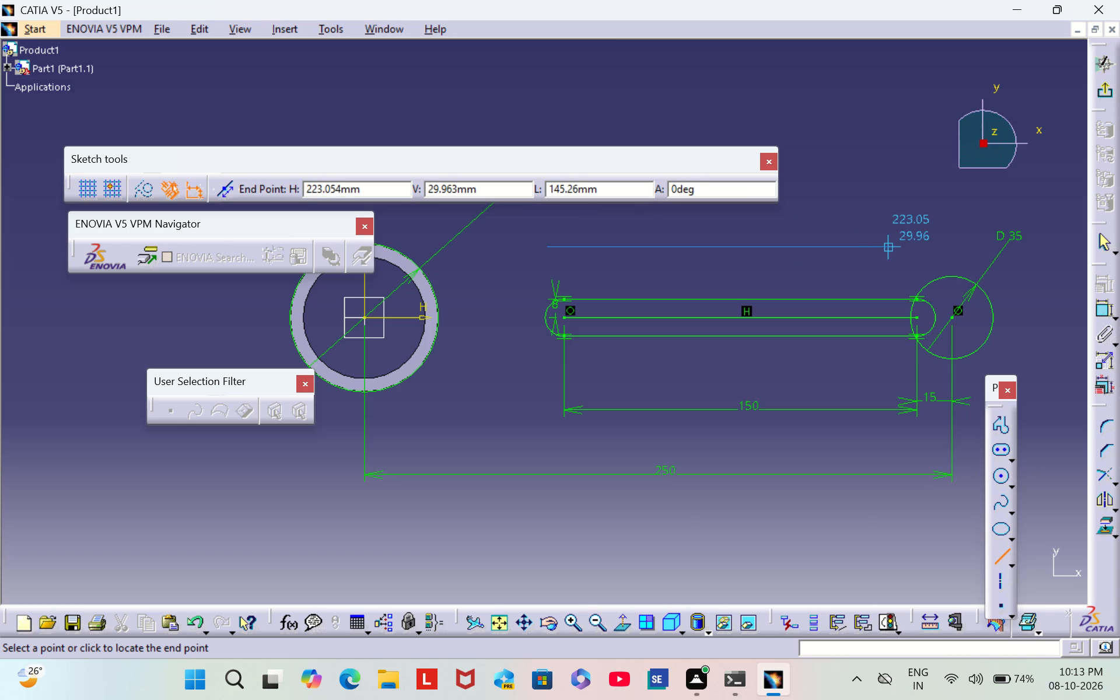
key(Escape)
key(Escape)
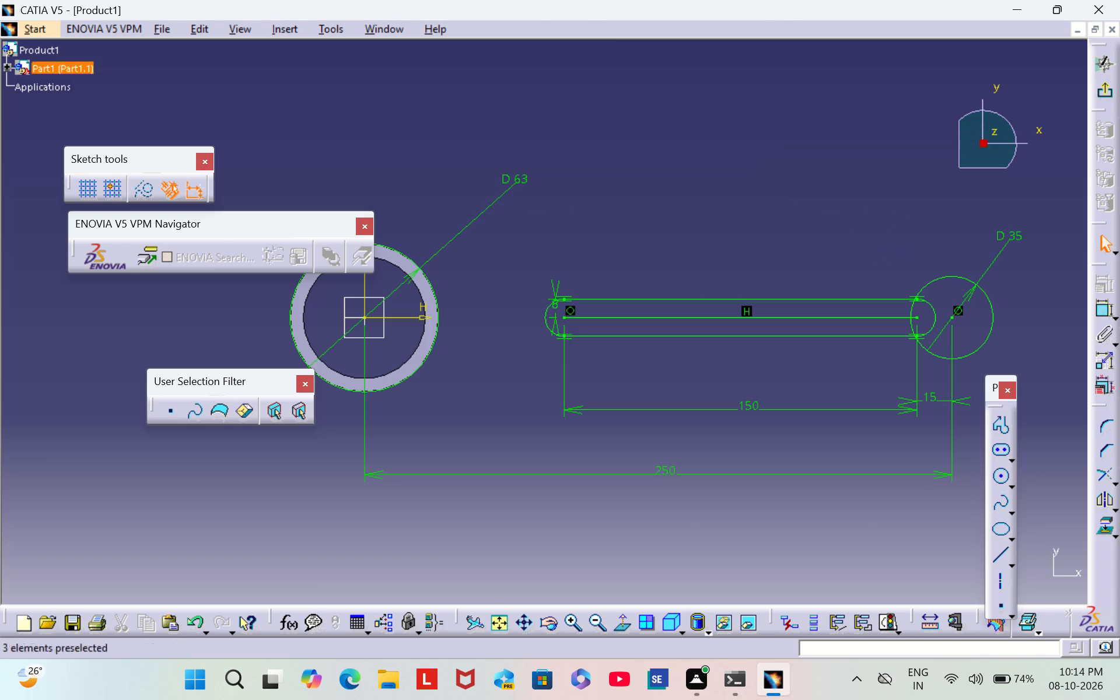
Sketch a line about 143 mm long above the elongated hole, from about H 80, V 27 mm, sloping down toward the 35 mm circle.
click(1002, 560)
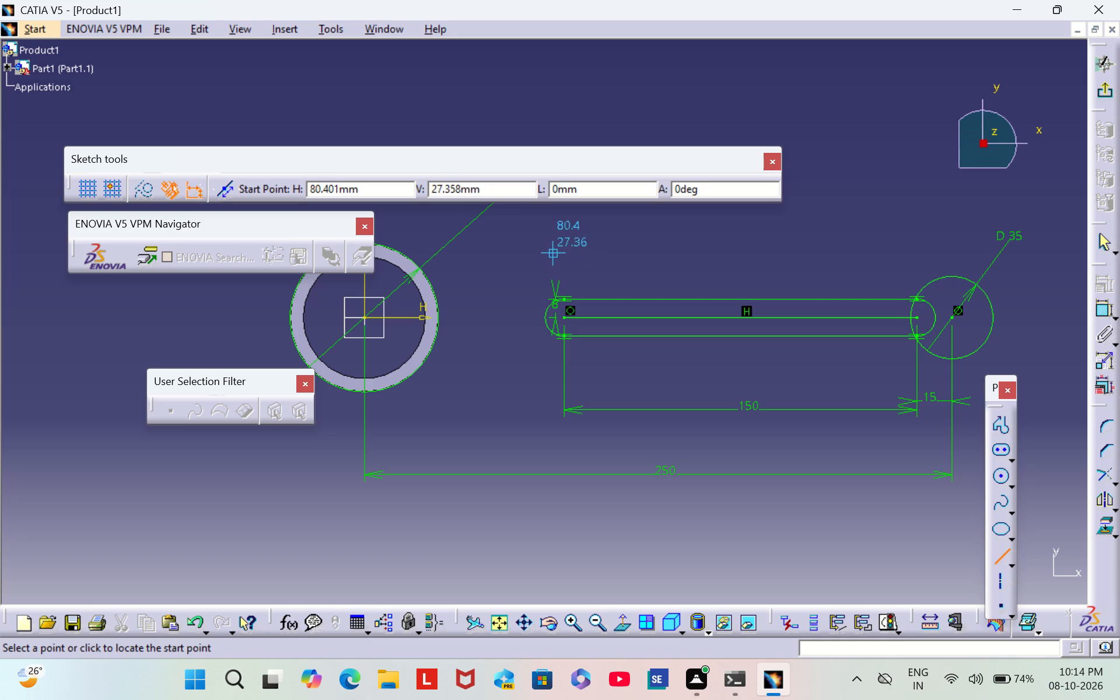
click(553, 251)
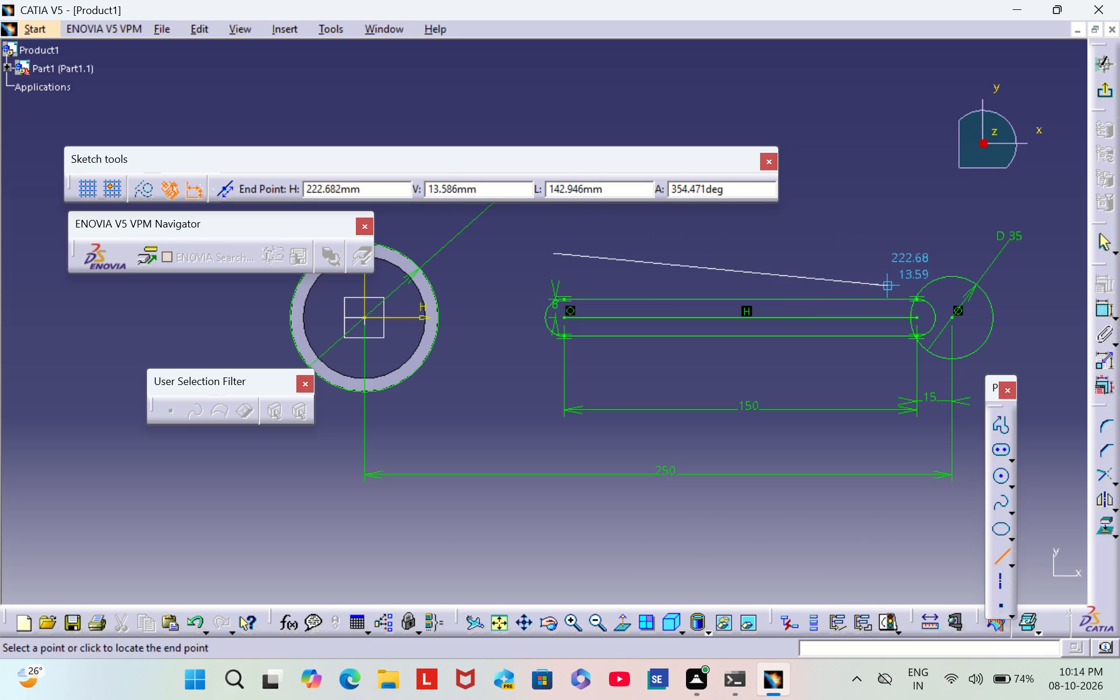
click(890, 281)
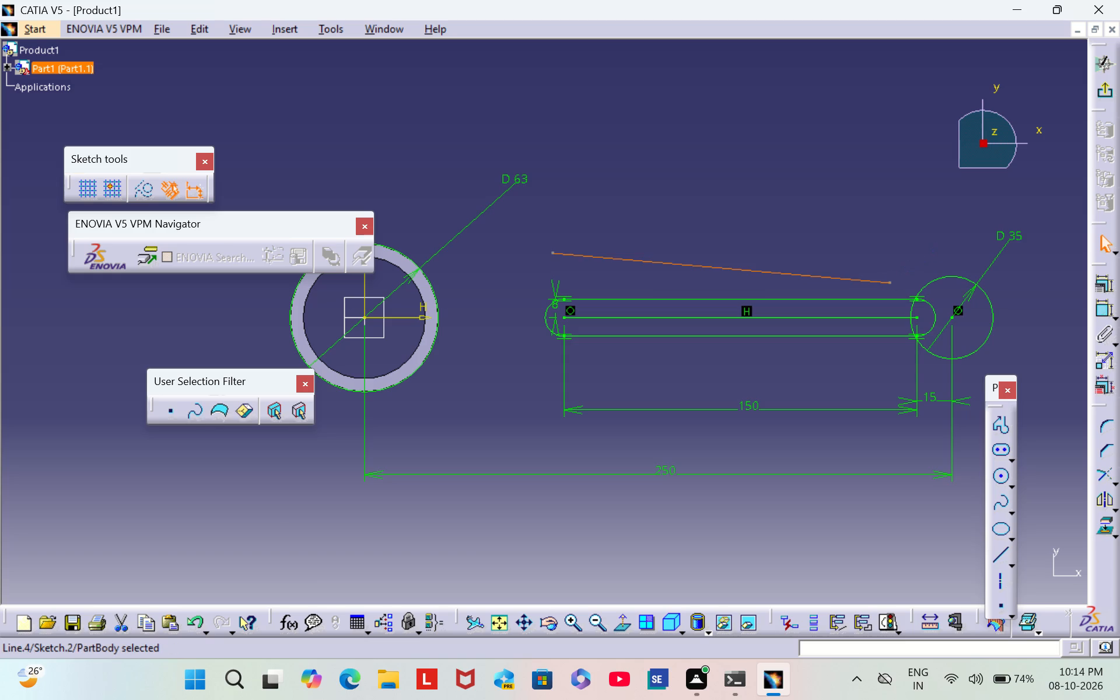
click(921, 216)
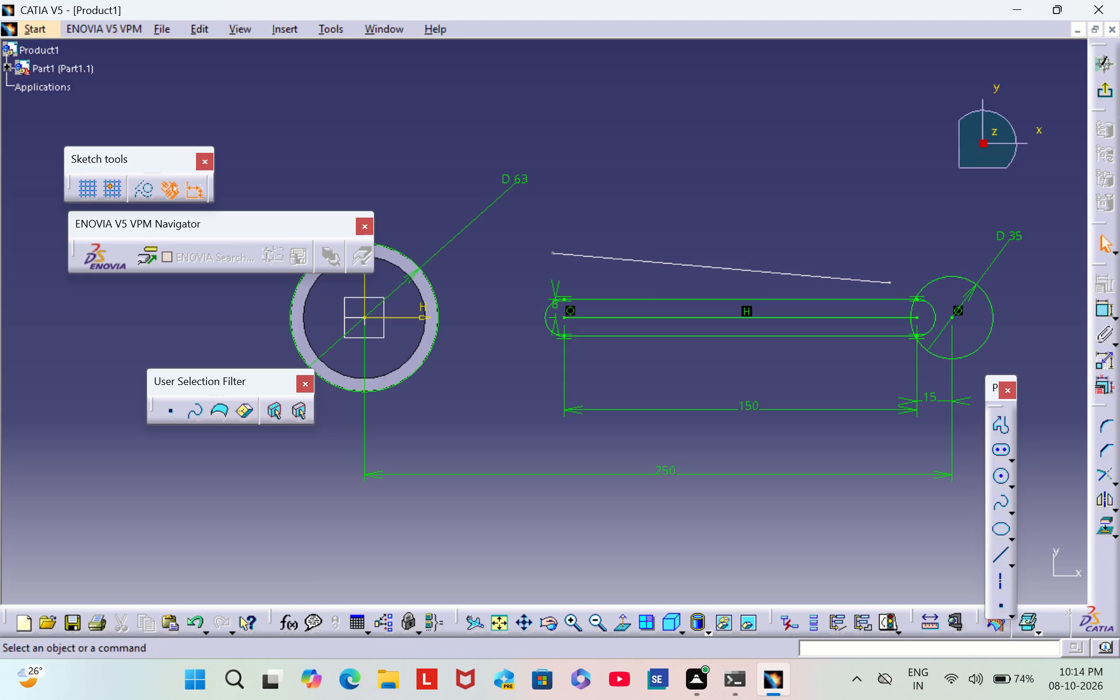
Dimension the distance from the sloping line's start point to the elongated hole's centre line and set it to 12.5 mm.
click(1101, 311)
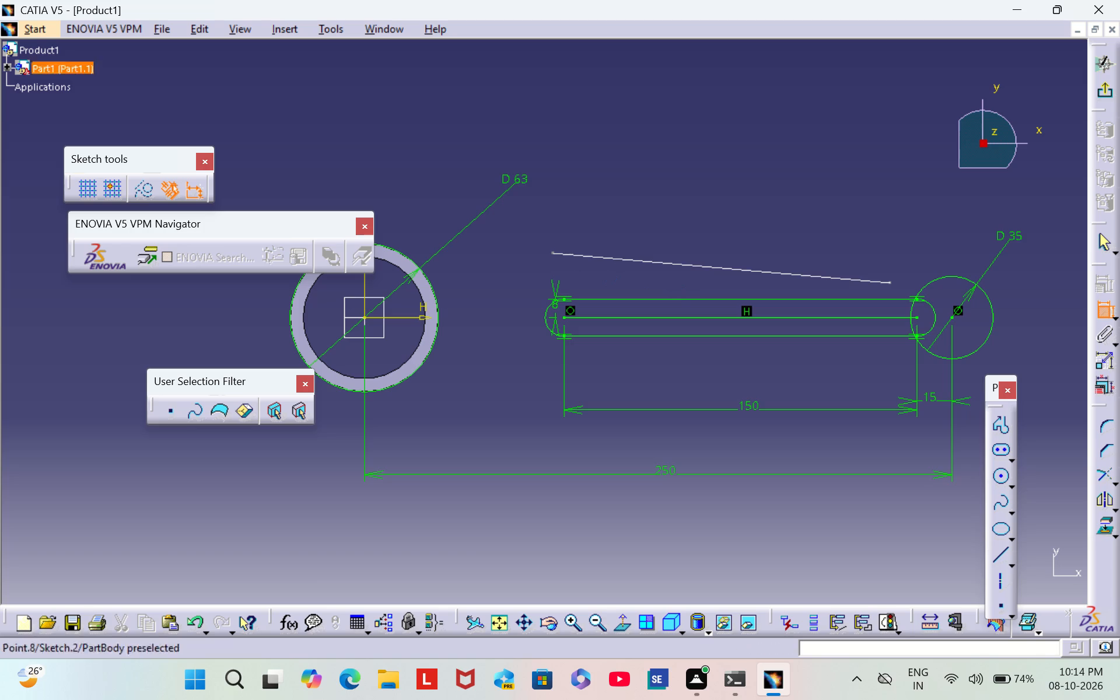
click(555, 252)
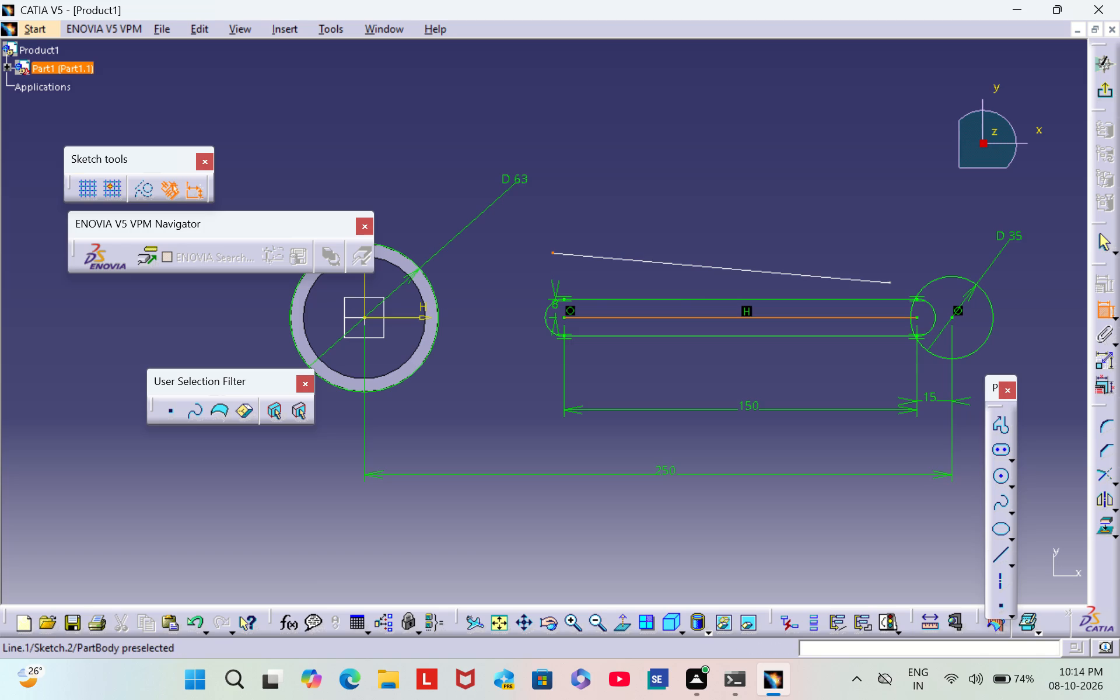
click(581, 315)
click(507, 284)
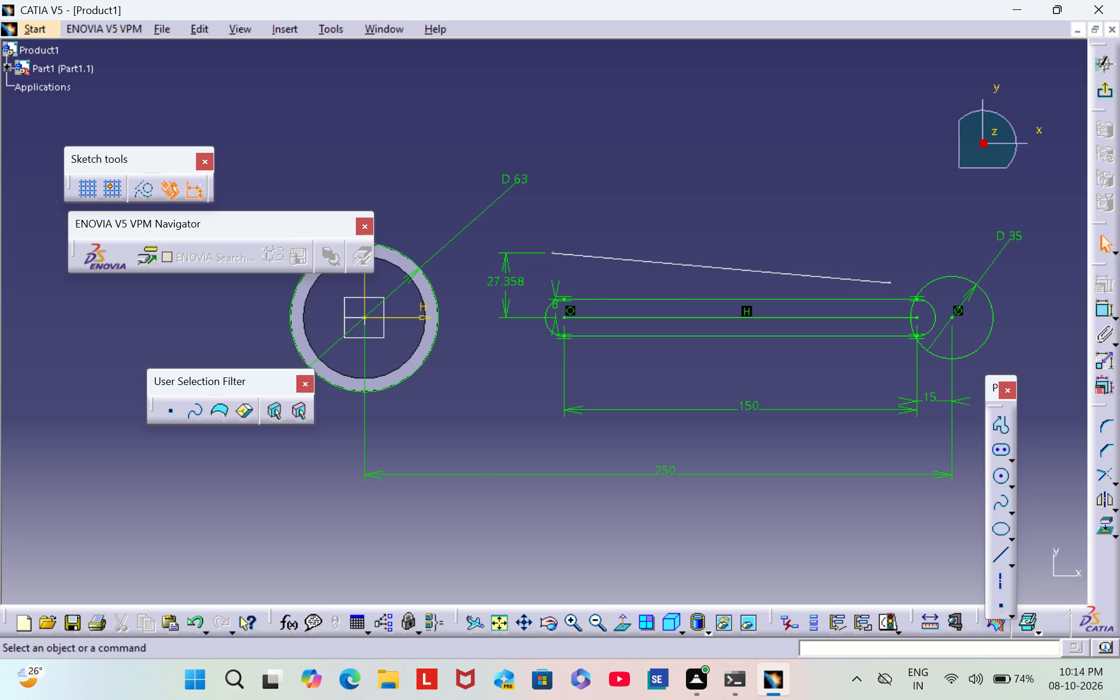
double_click(509, 277)
key(BackSpace)
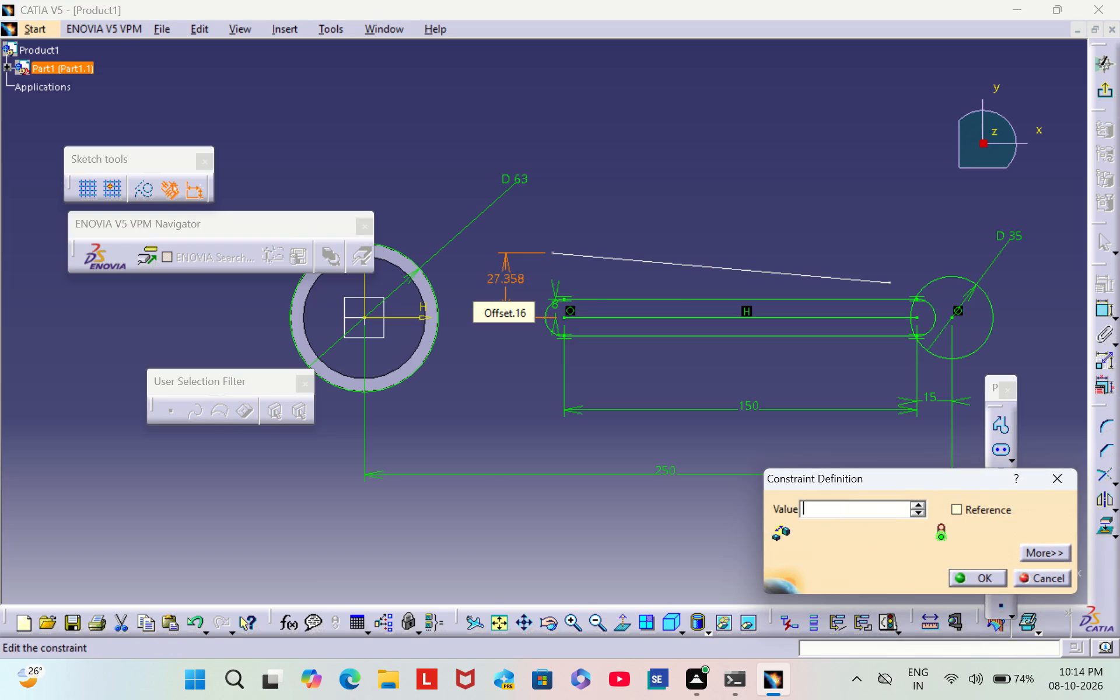
text(12)
text(.5)
key(Return)
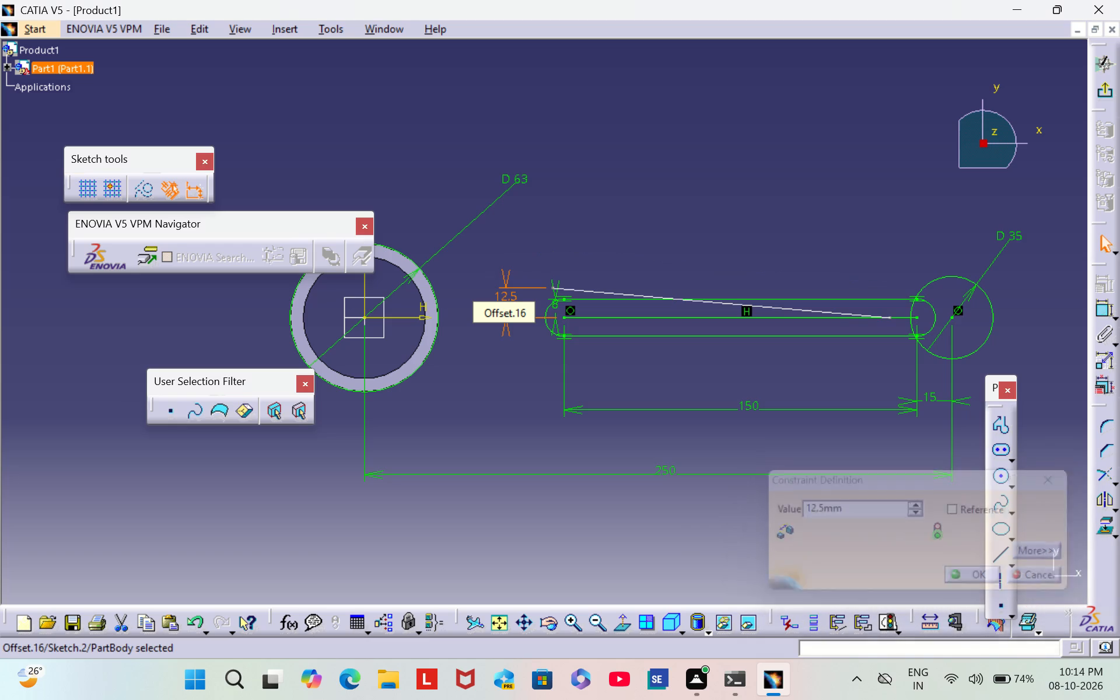
click(607, 240)
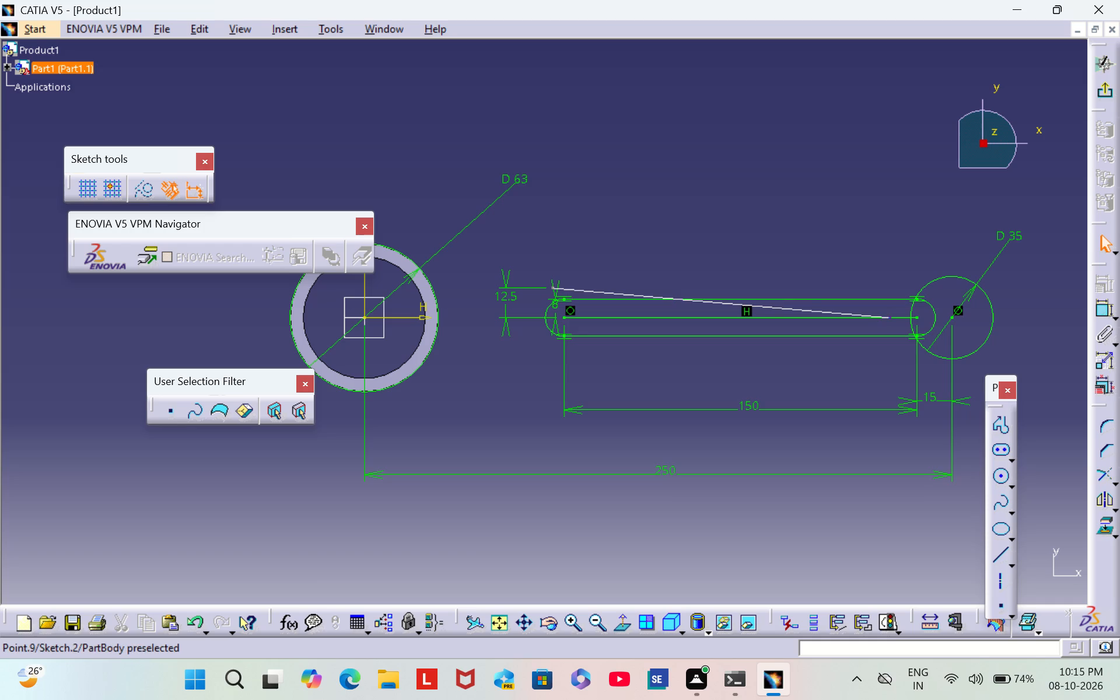
Move the line's end point nearest the 35 mm circle upward so the line runs nearly horizontal above the elongated hole.
drag(890, 314, 886, 288)
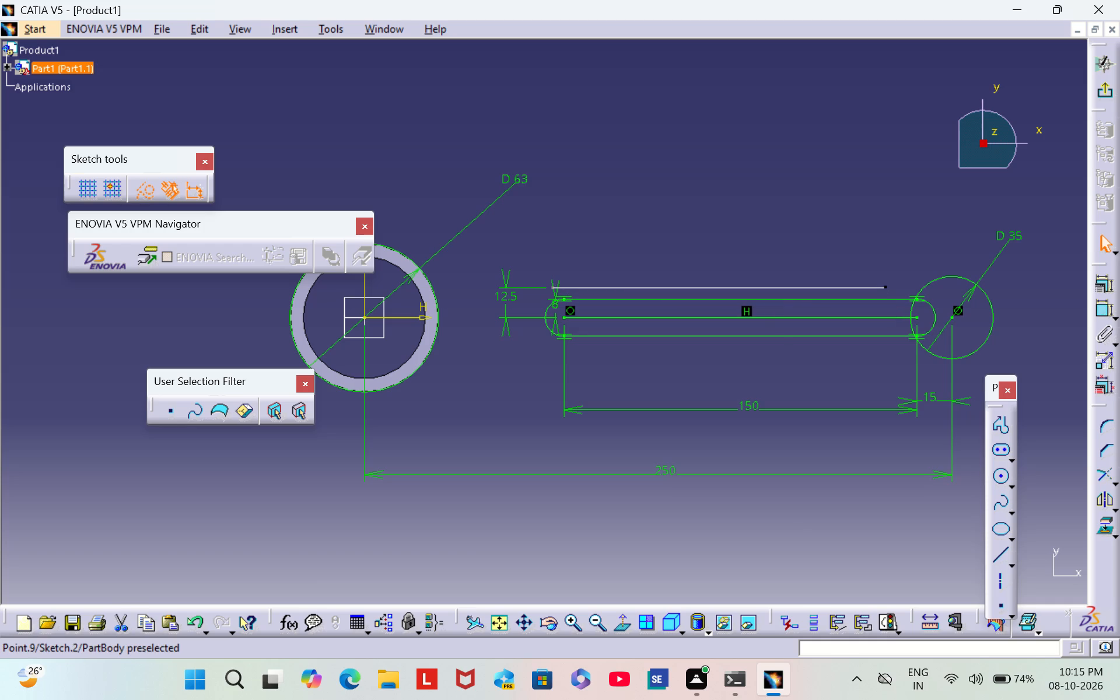
drag(886, 288, 886, 286)
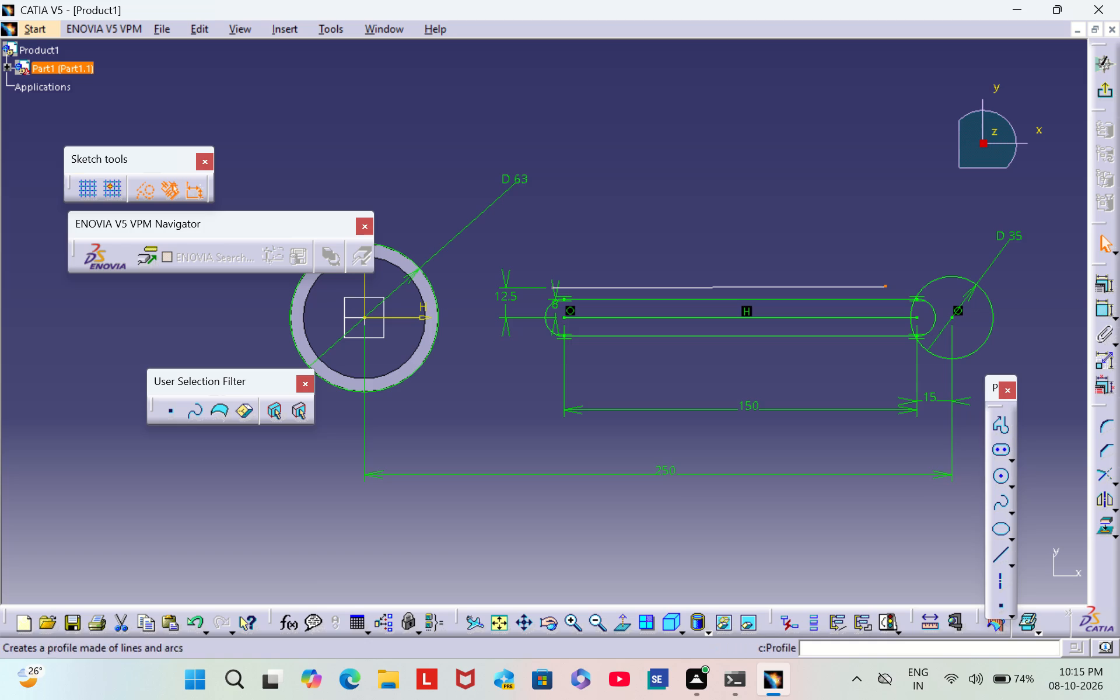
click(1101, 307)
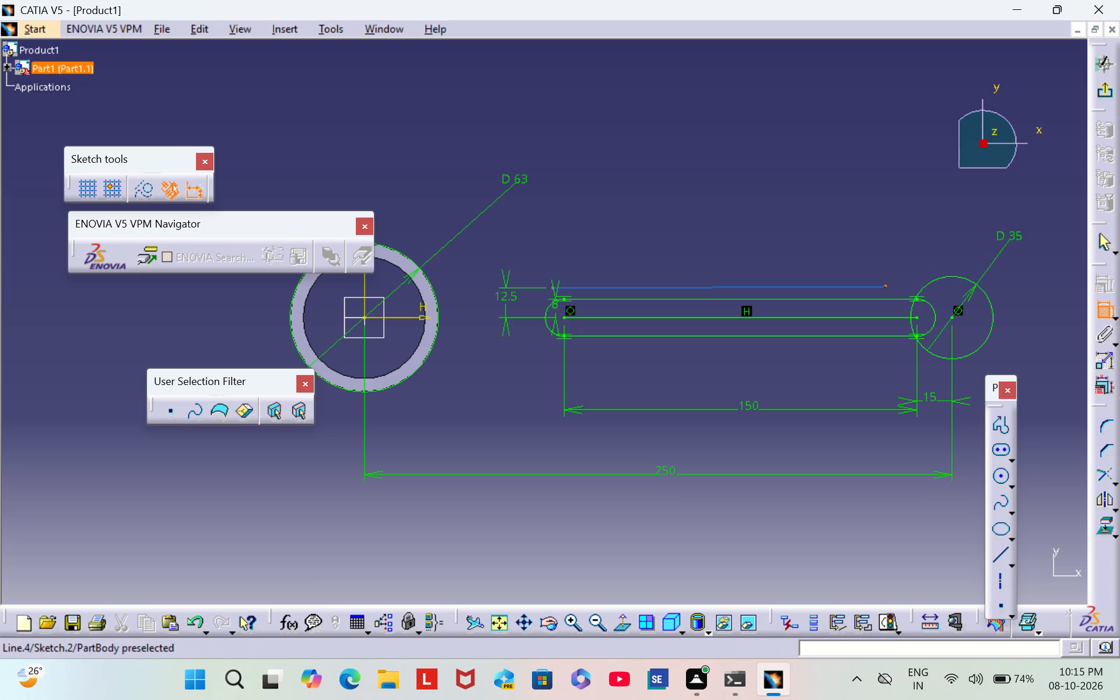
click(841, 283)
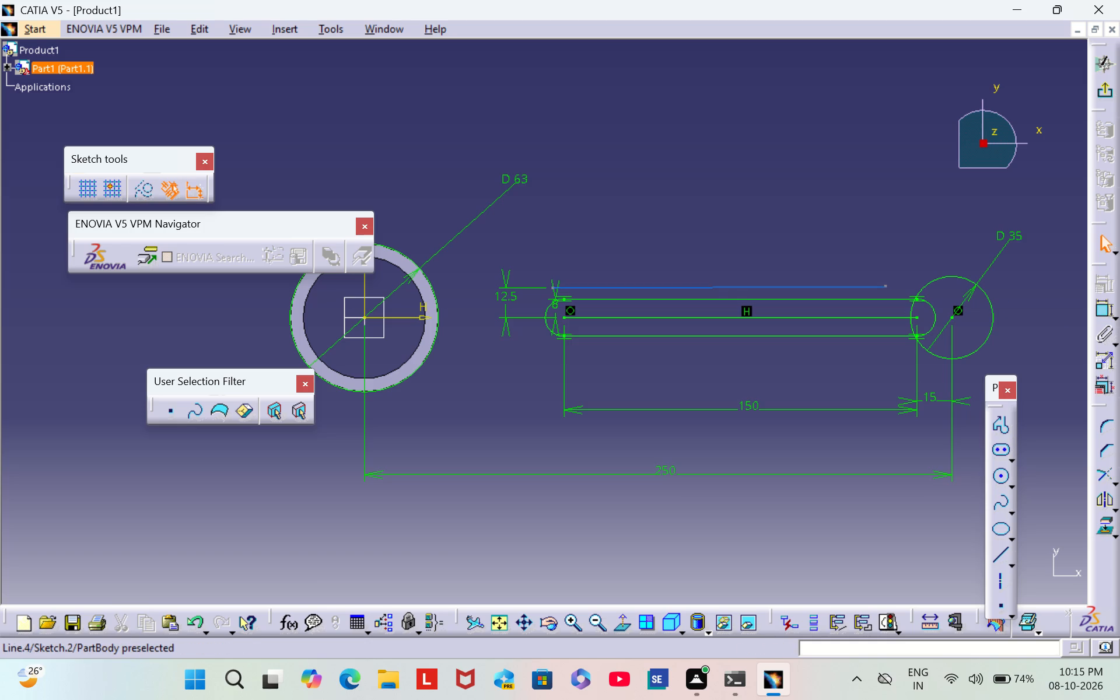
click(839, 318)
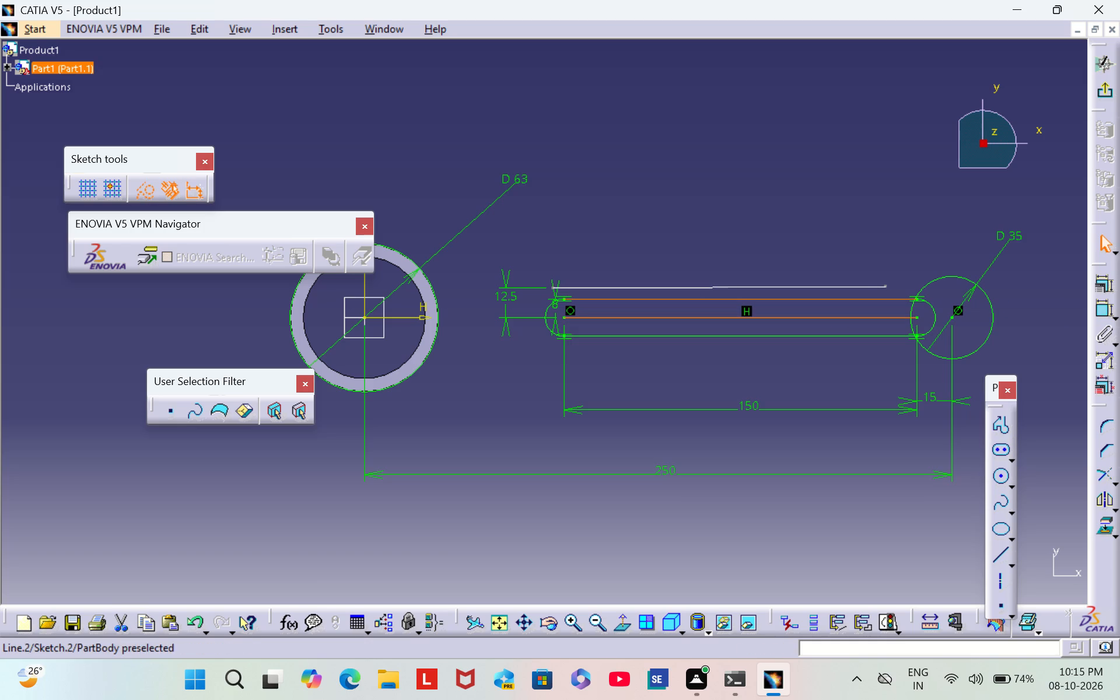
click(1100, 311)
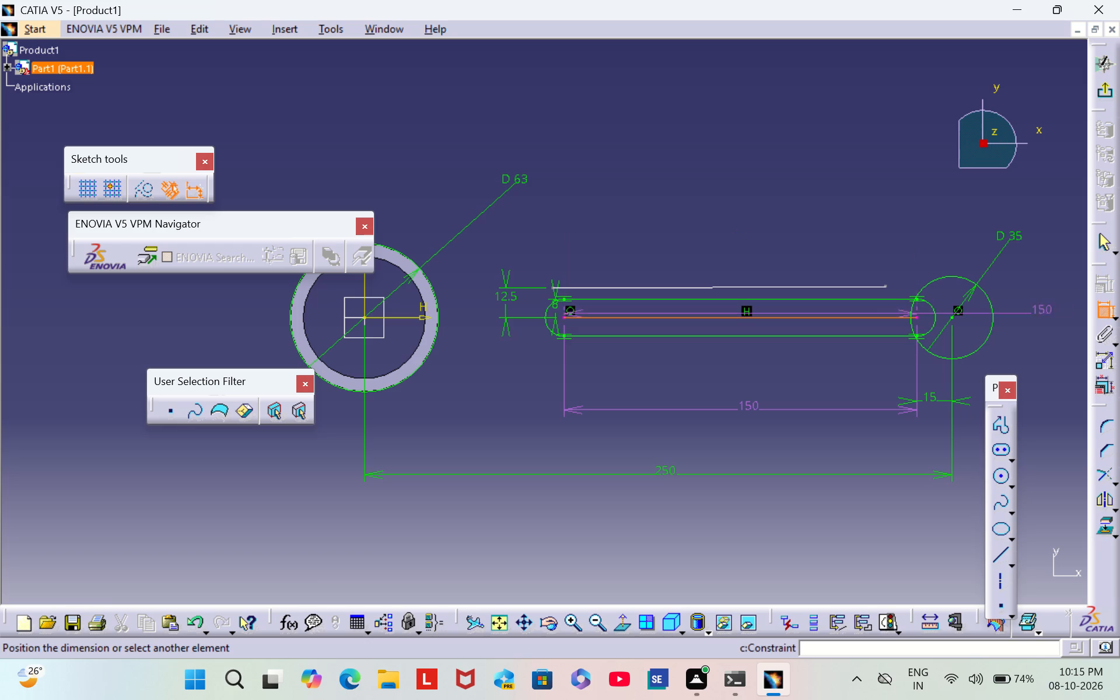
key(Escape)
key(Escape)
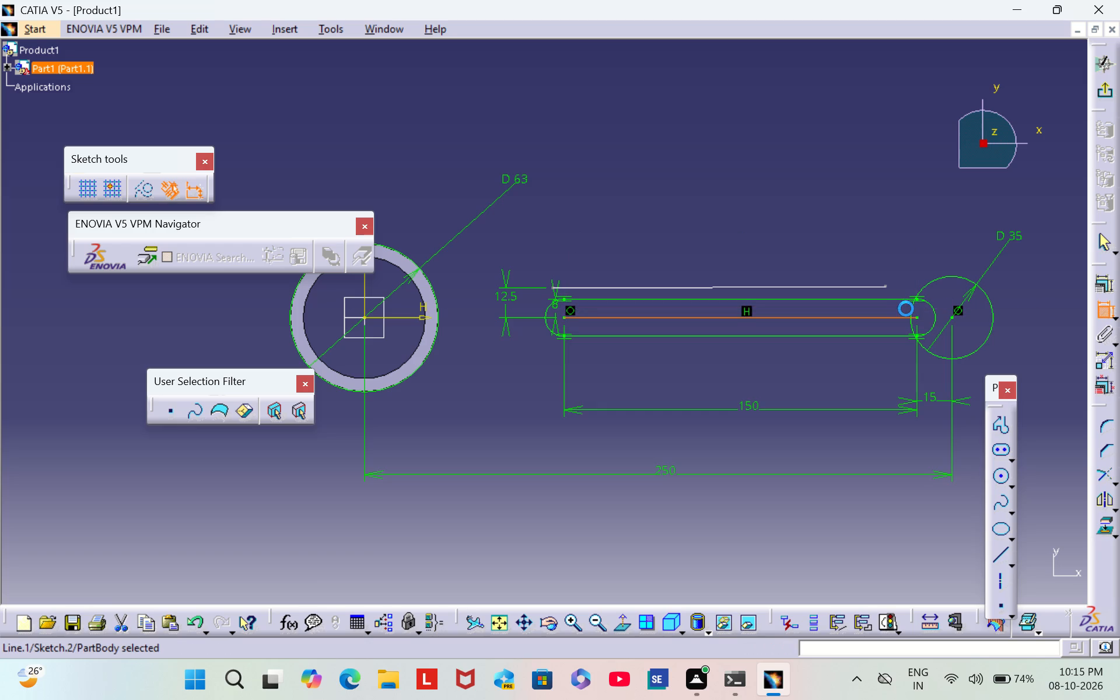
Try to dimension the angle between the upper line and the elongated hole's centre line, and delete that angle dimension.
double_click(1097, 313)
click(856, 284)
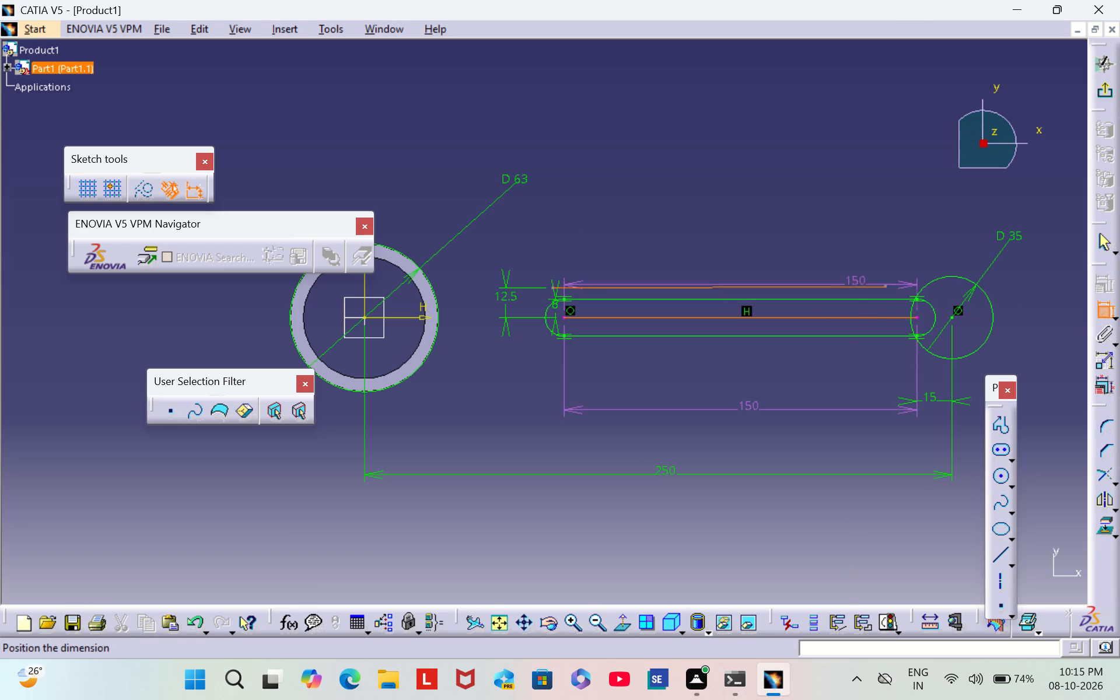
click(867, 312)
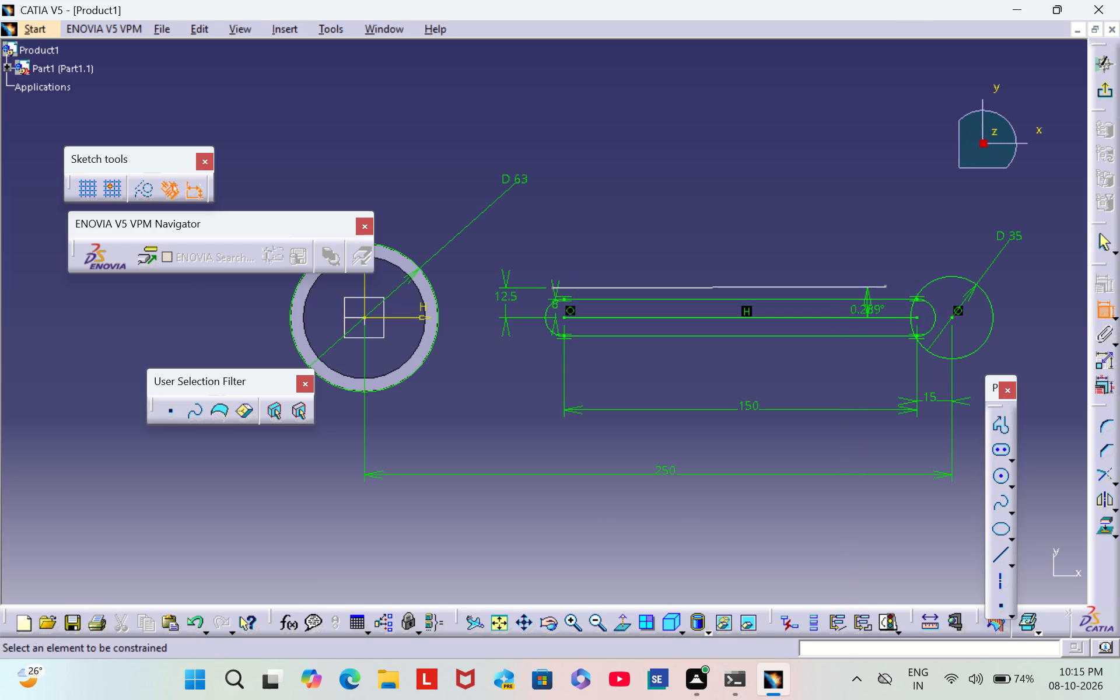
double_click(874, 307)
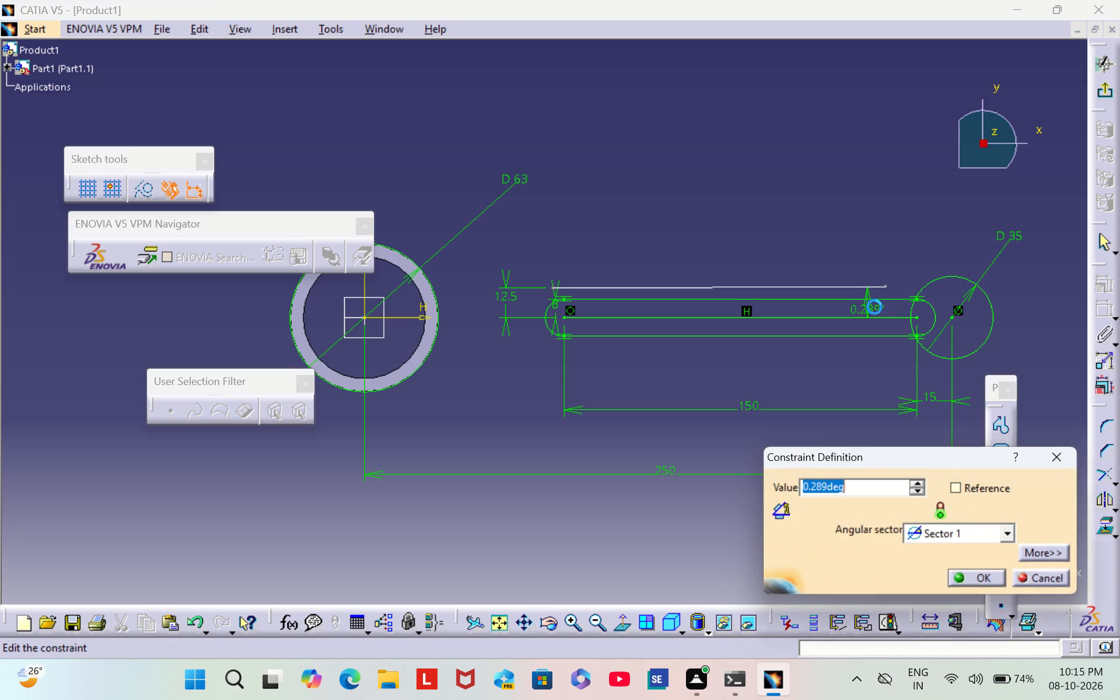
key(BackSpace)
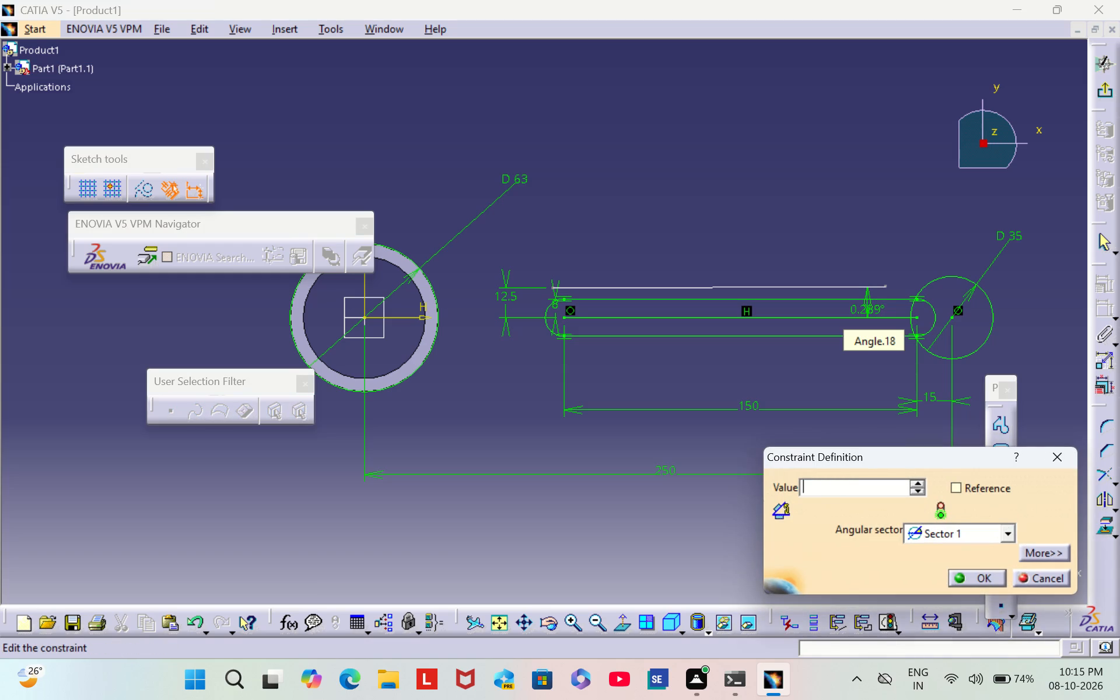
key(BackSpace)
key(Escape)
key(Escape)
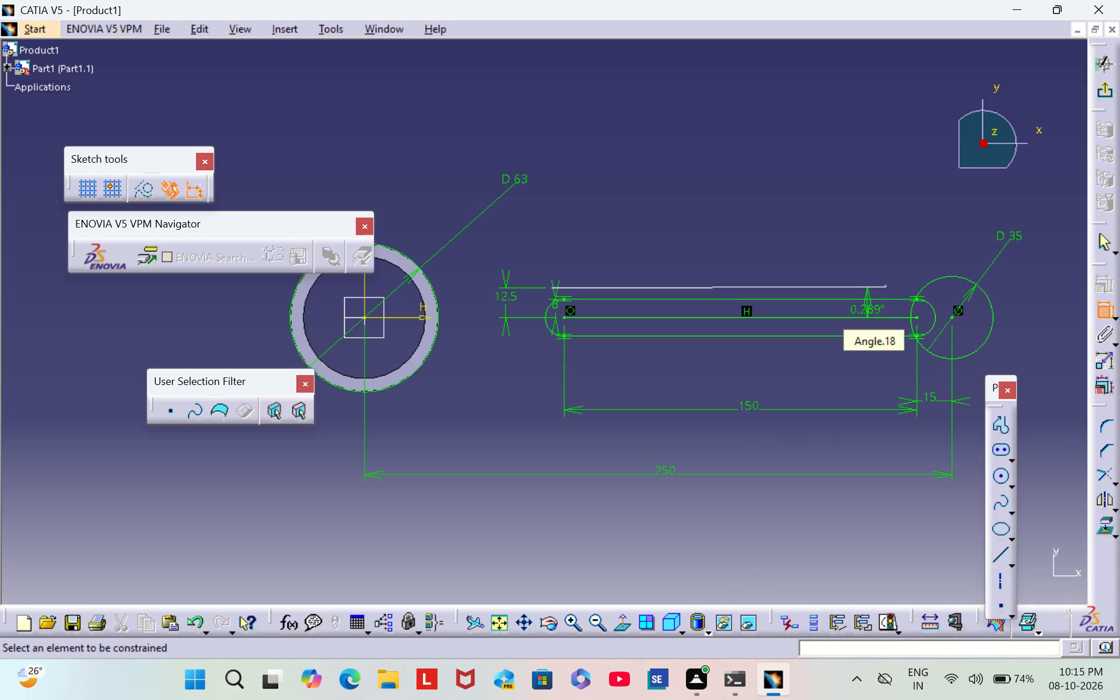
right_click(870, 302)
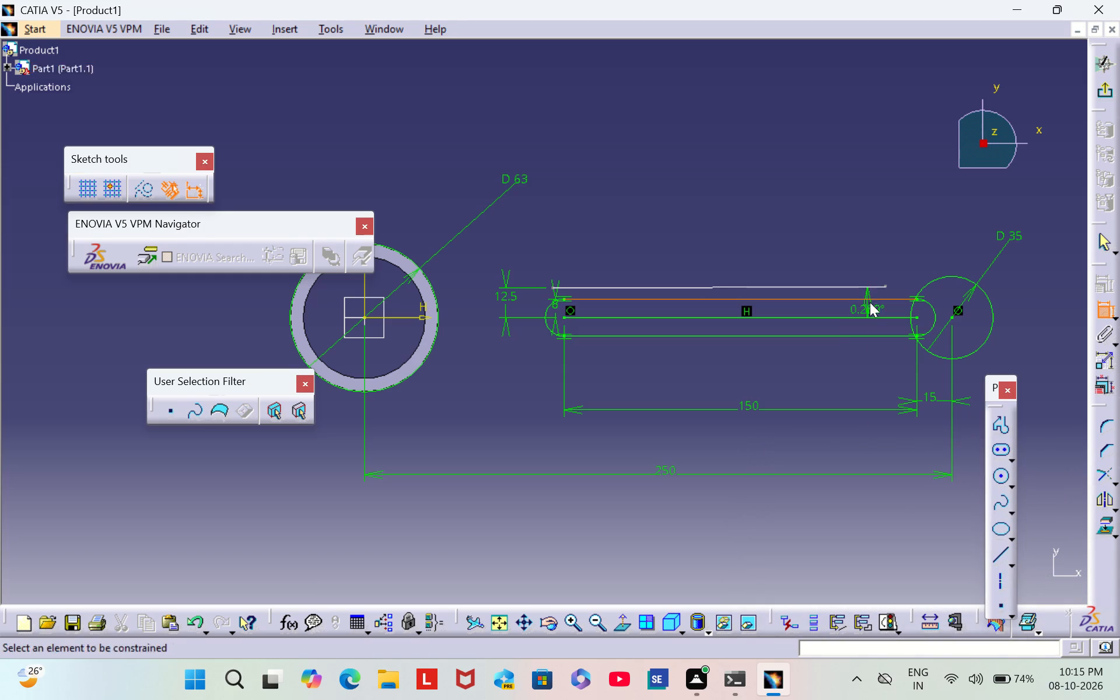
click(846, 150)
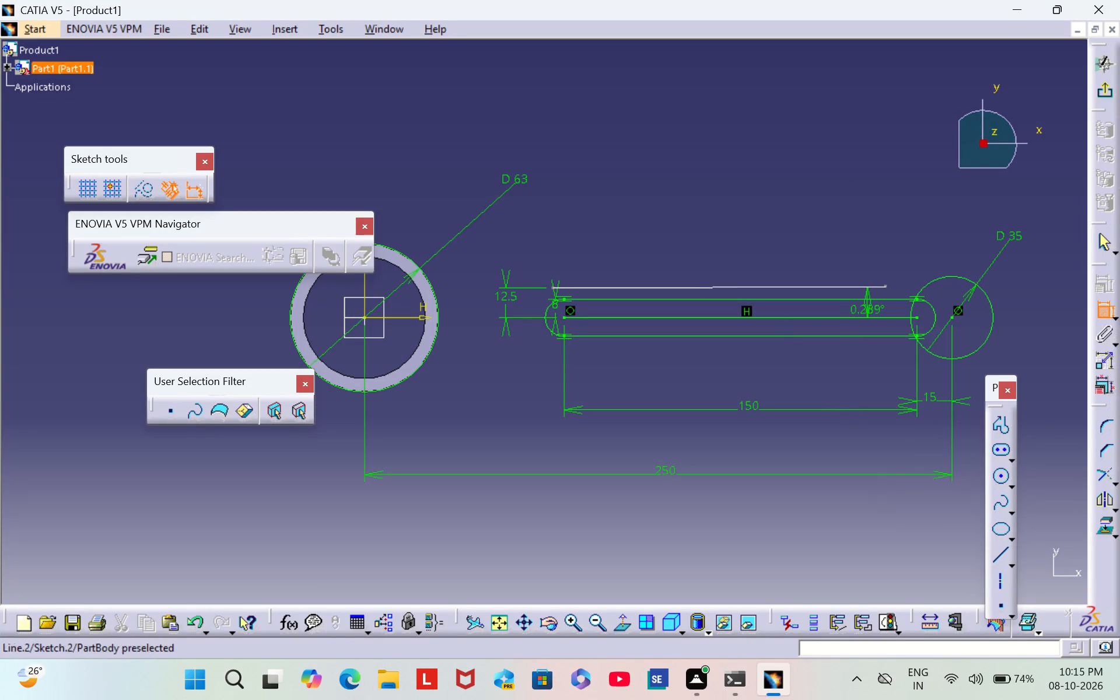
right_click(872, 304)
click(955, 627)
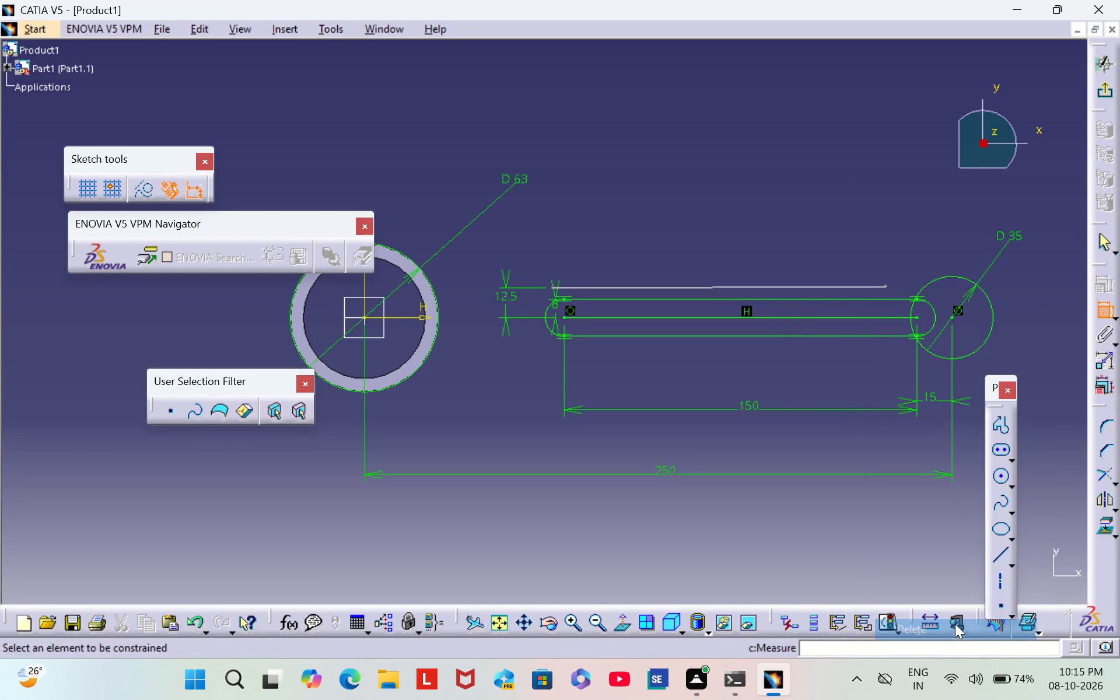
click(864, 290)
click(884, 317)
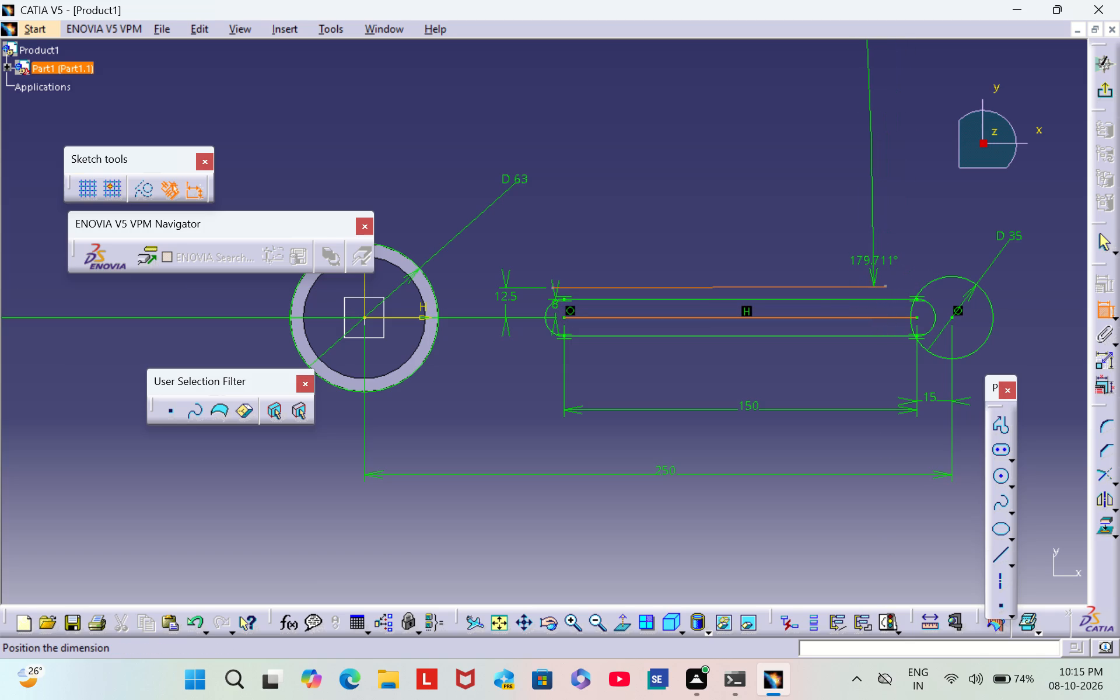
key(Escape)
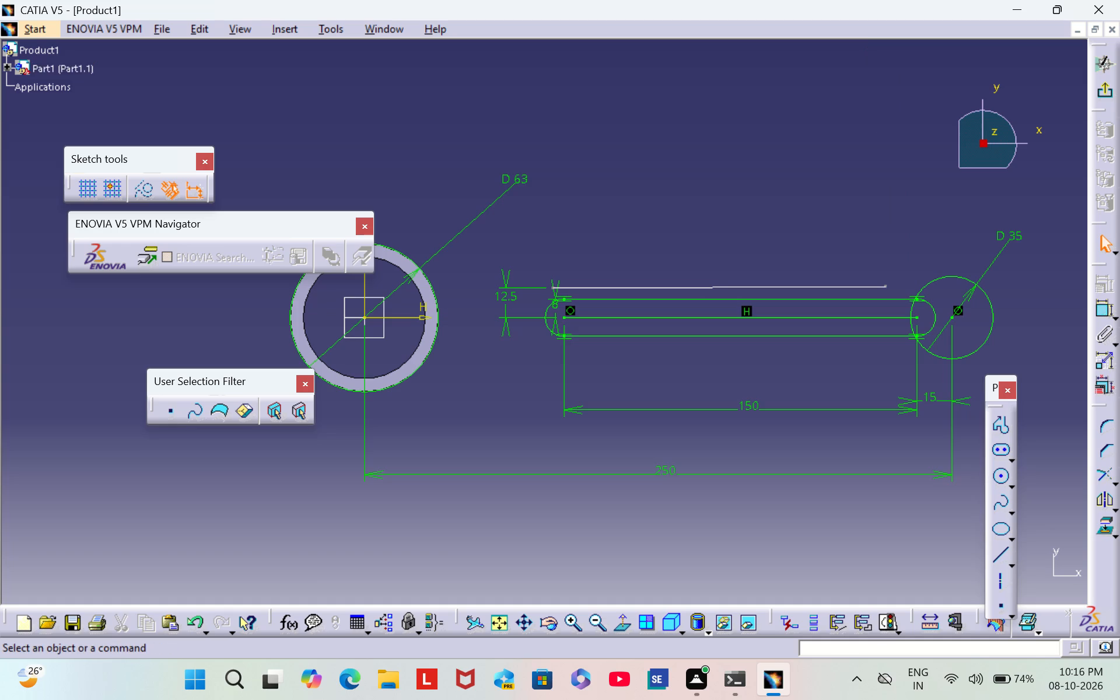
Reposition the line above the elongated hole so it slopes gently upward toward the 35 mm circle.
drag(861, 286, 843, 276)
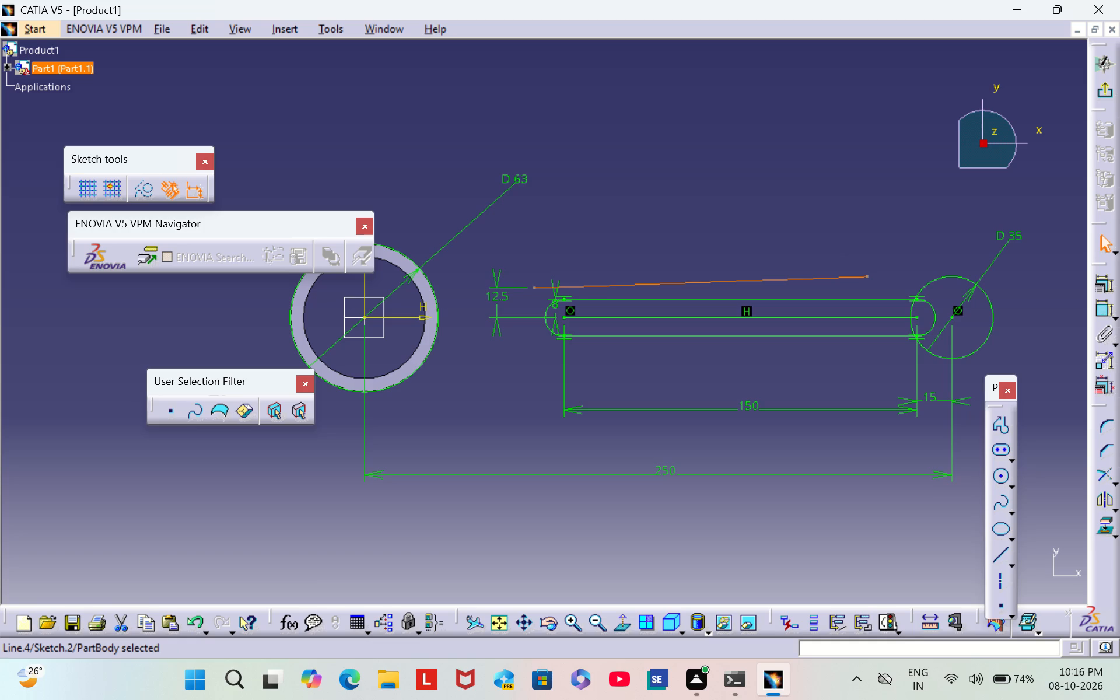
drag(814, 276, 846, 268)
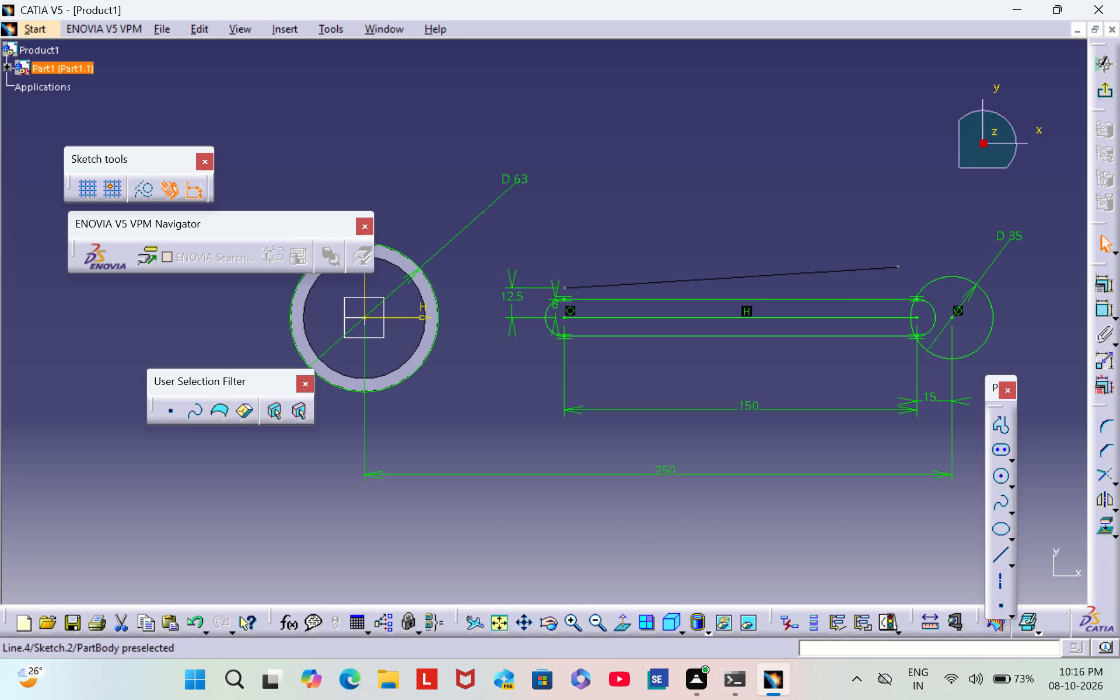
drag(846, 268, 823, 276)
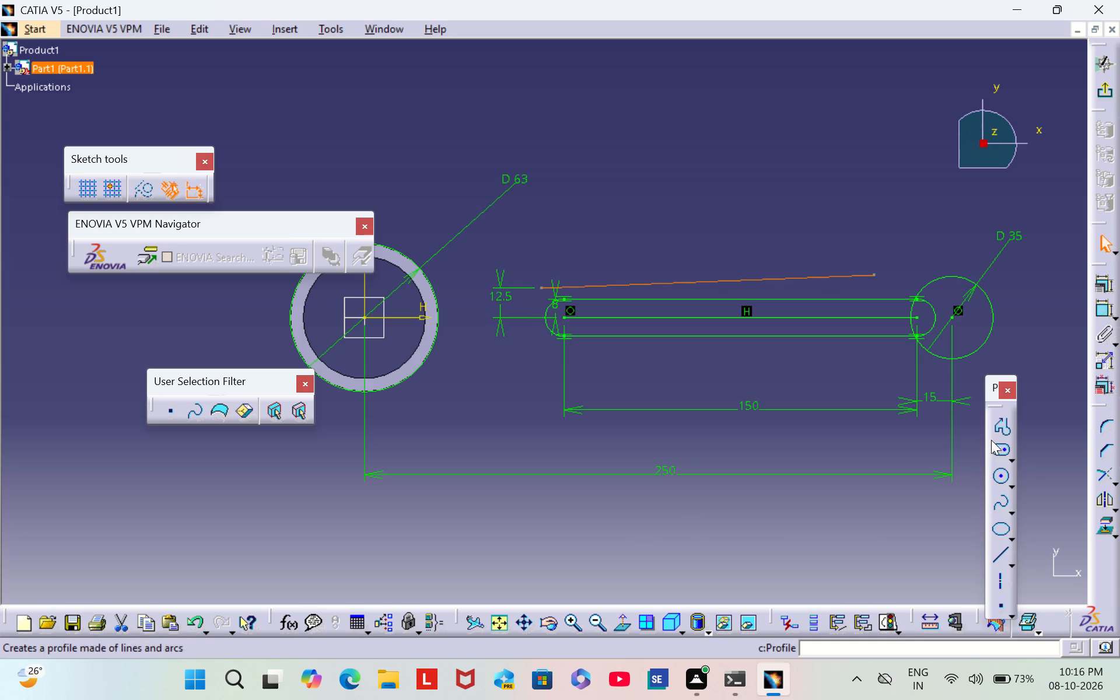
click(869, 236)
Dimension the distance from the line's end point near the 35 mm circle to the elongated hole's centre line and set it to 9.5 mm.
double_click(1104, 307)
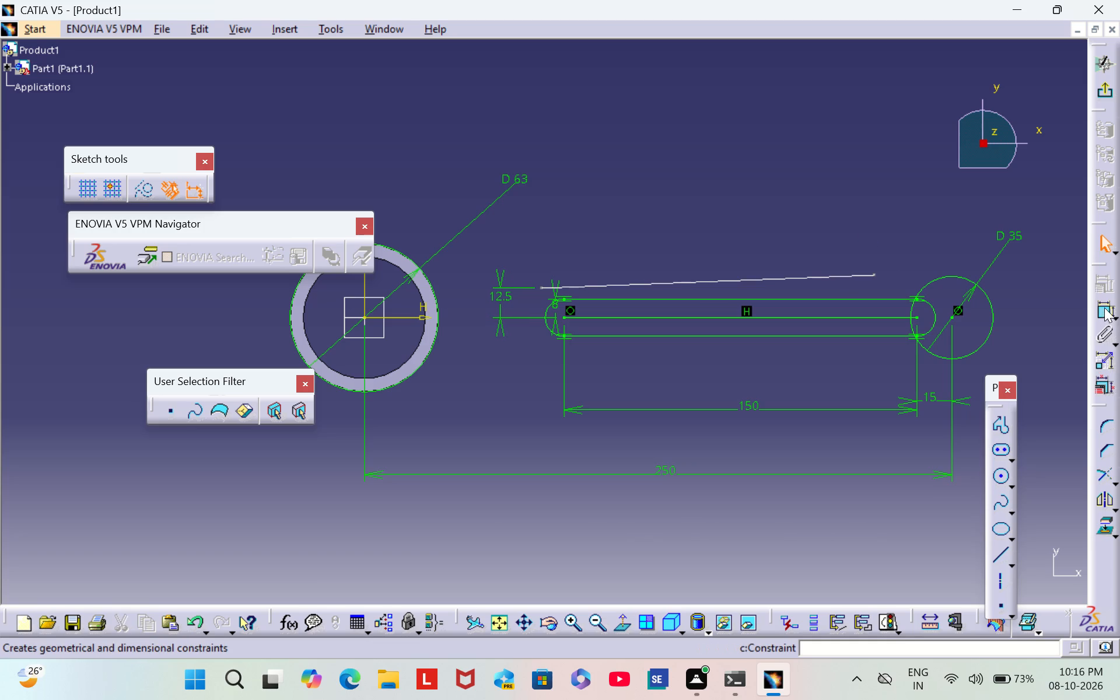
click(871, 274)
click(861, 316)
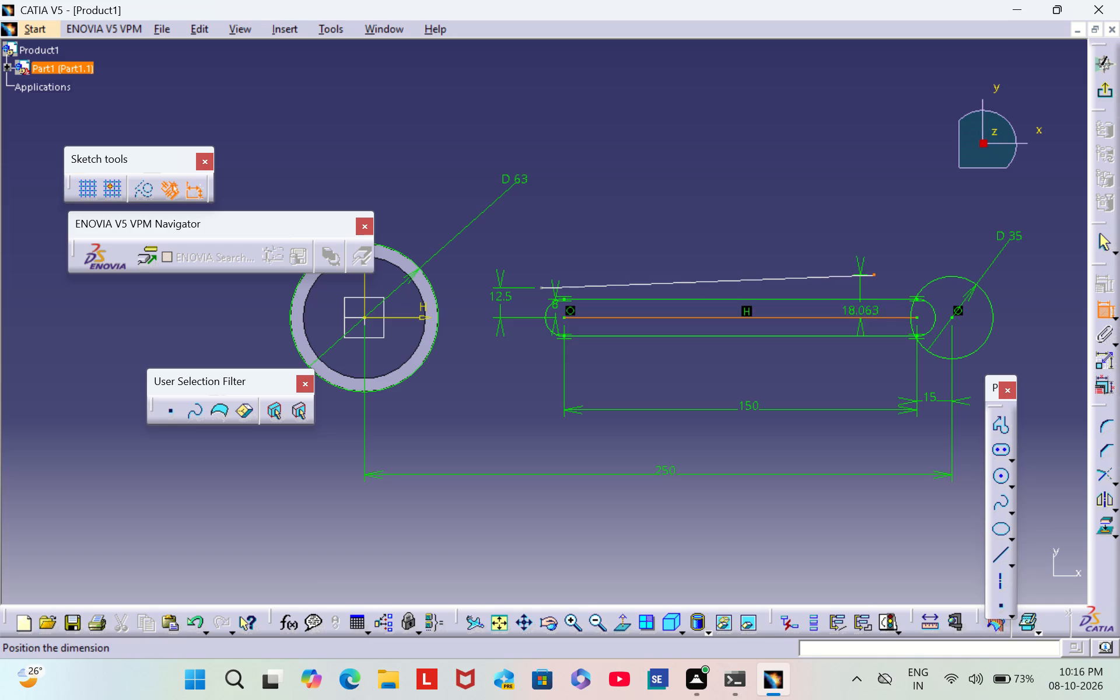
click(883, 289)
double_click(892, 285)
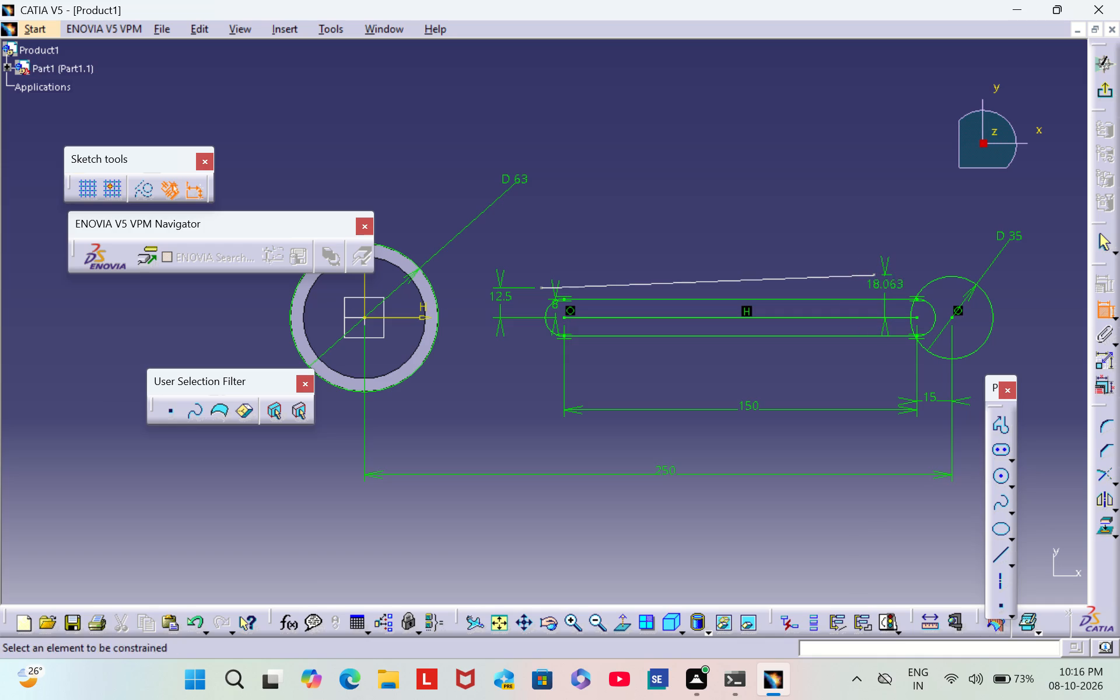
key(BackSpace)
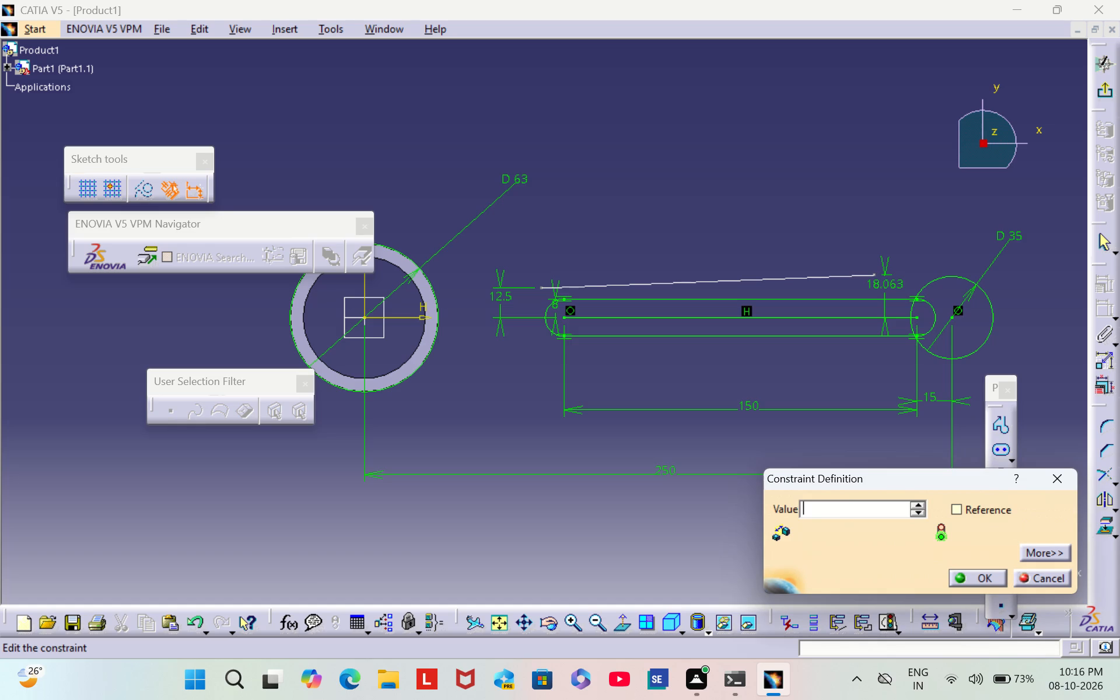
text(9.5)
key(Return)
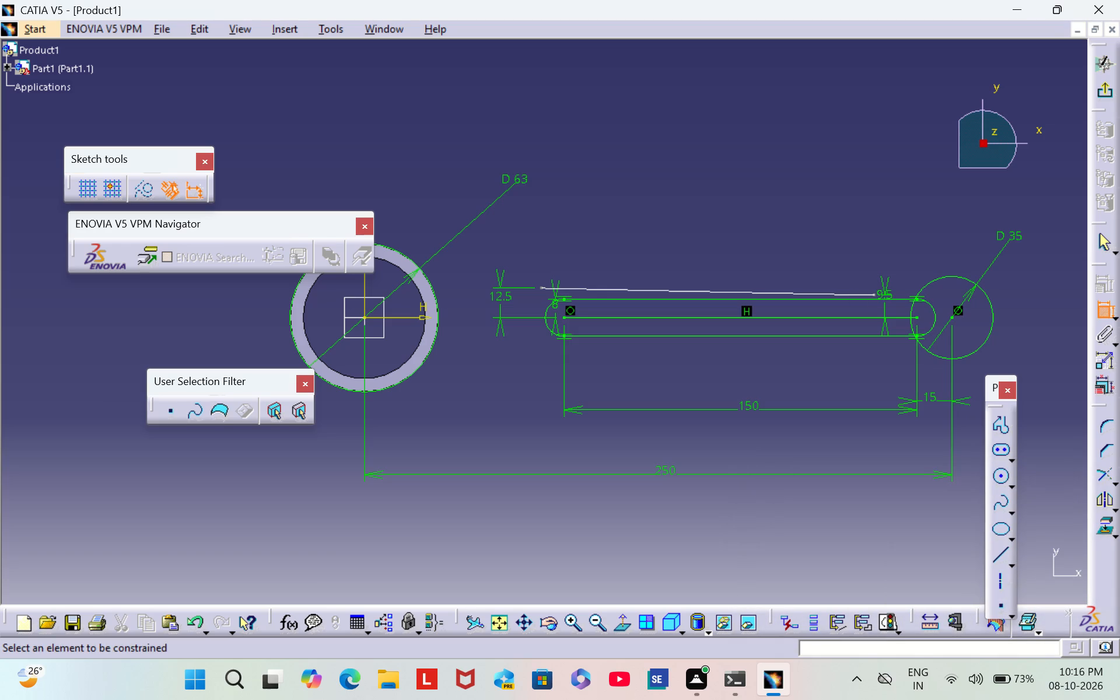
click(852, 233)
Create a corner between the 63 mm circle and the upper sloping line, and set its radius to 70 mm.
click(1109, 422)
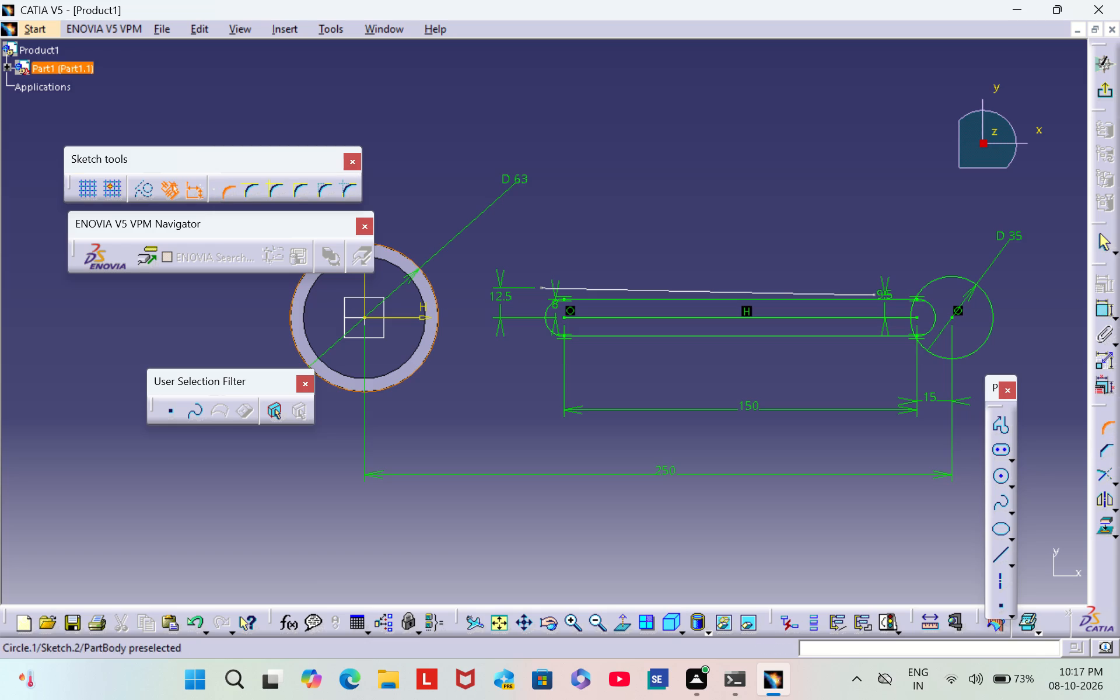
click(394, 250)
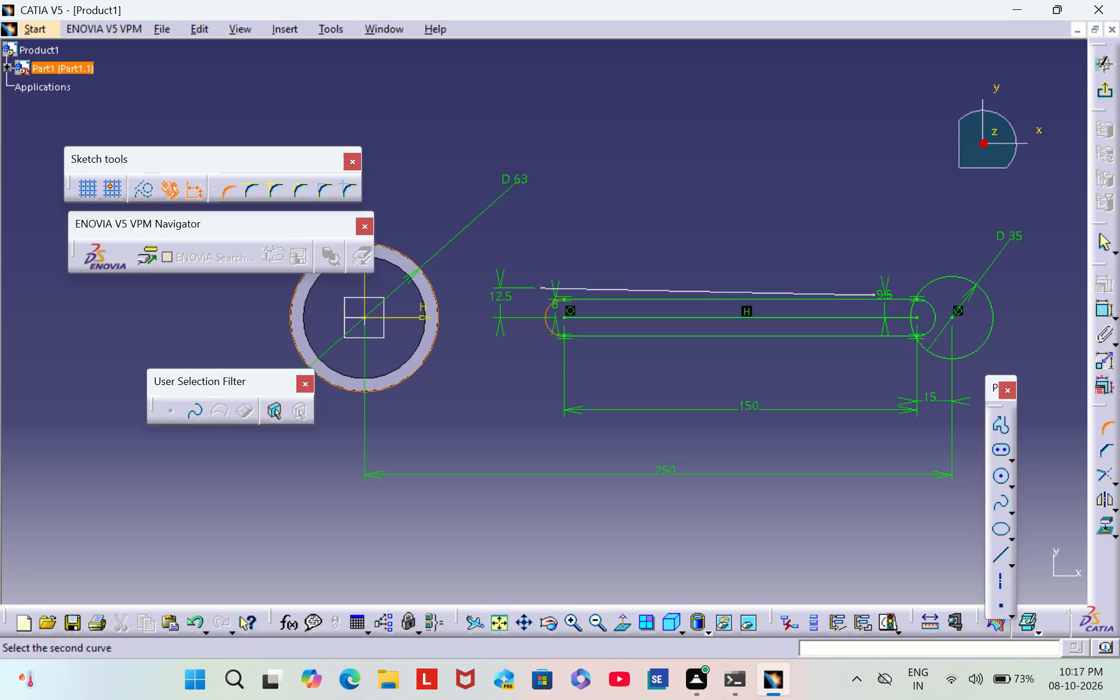
click(586, 285)
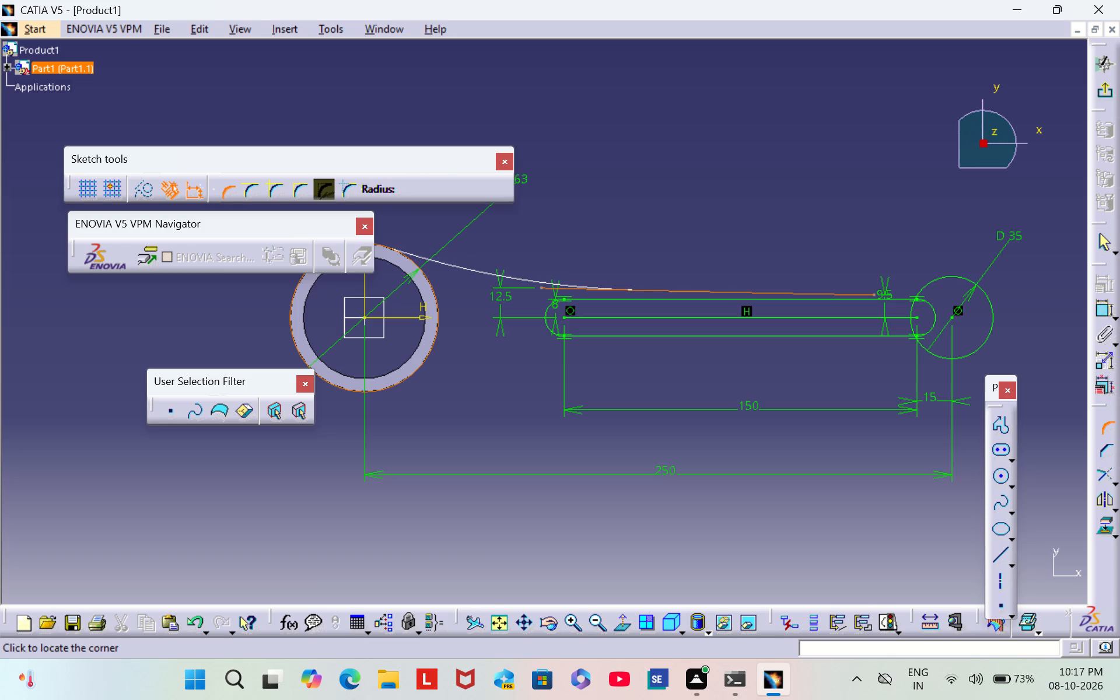
click(459, 271)
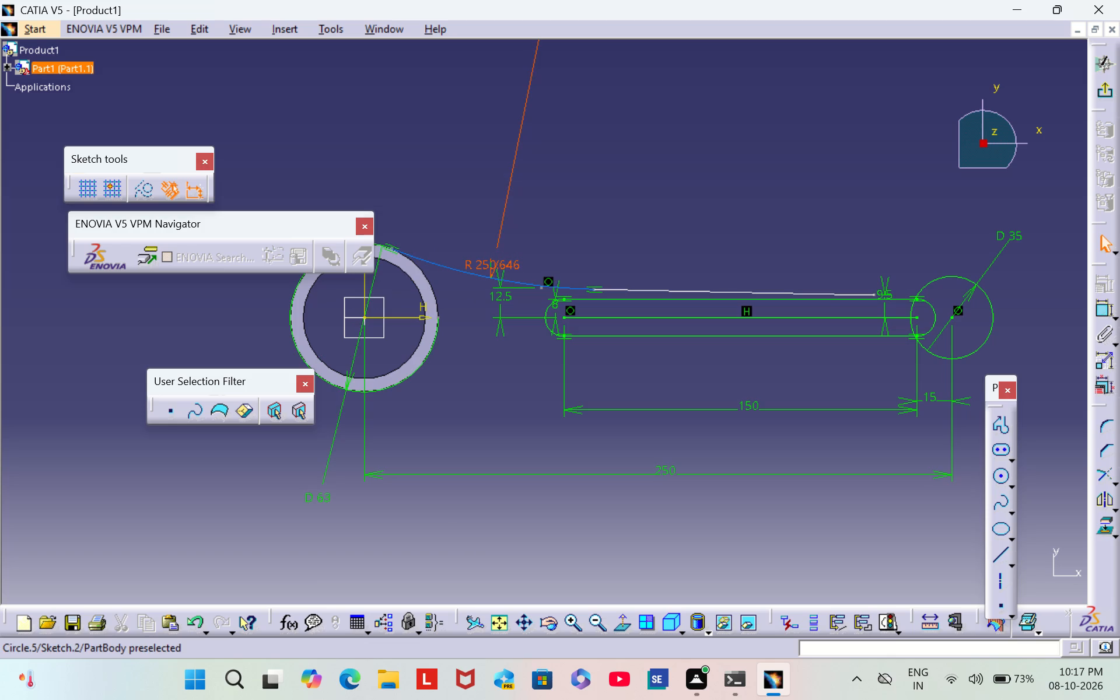
double_click(475, 264)
key(BackSpace)
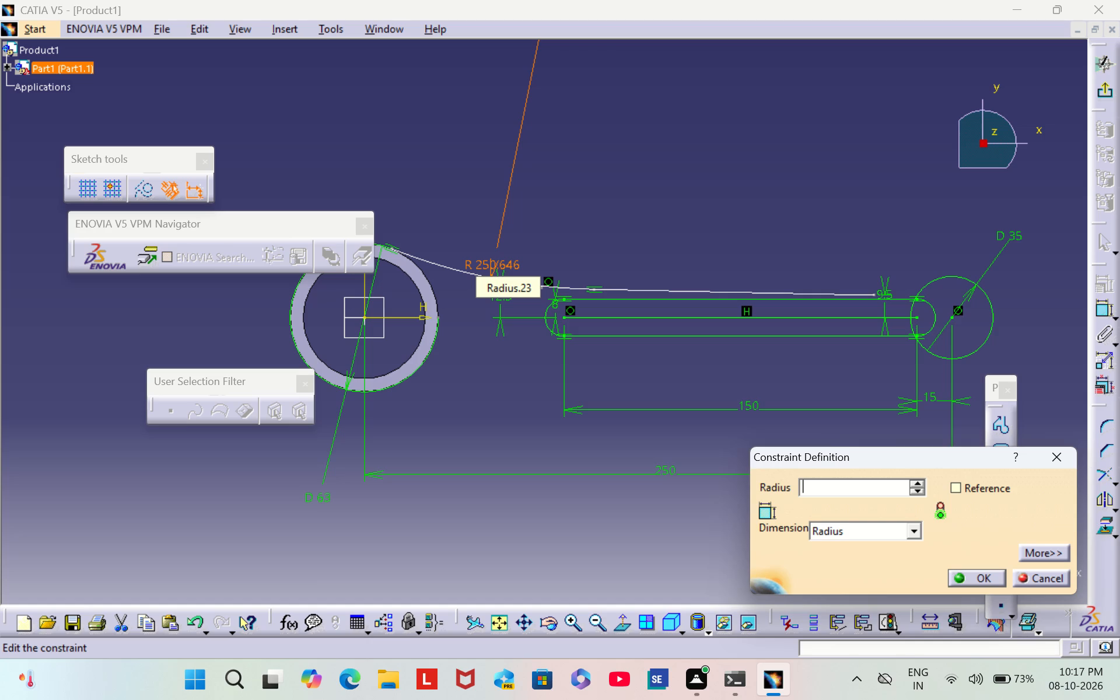
text(70)
key(Return)
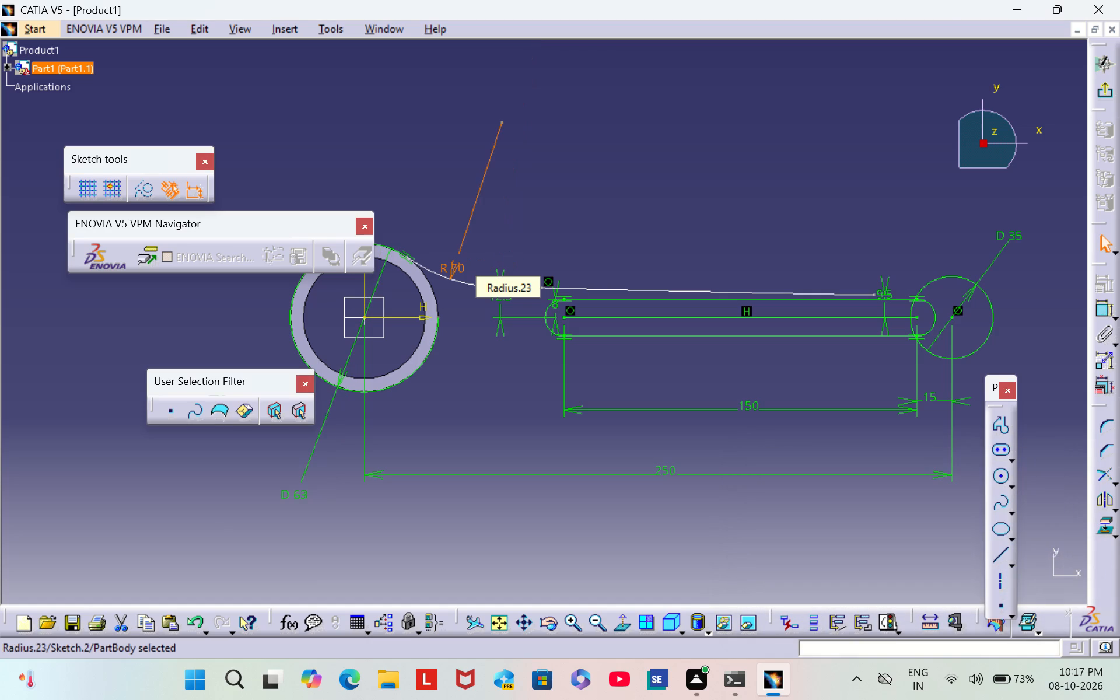
click(723, 187)
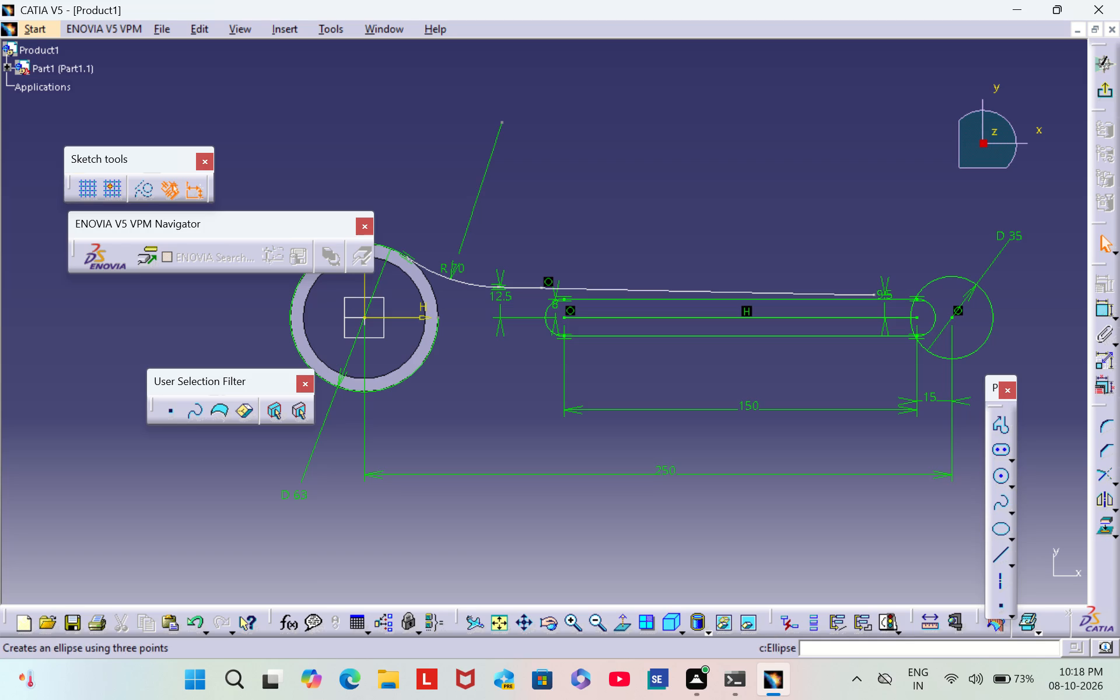
Create a corner between the upper sloping line and the 35 mm circle, and set its radius to 35 mm.
click(1100, 425)
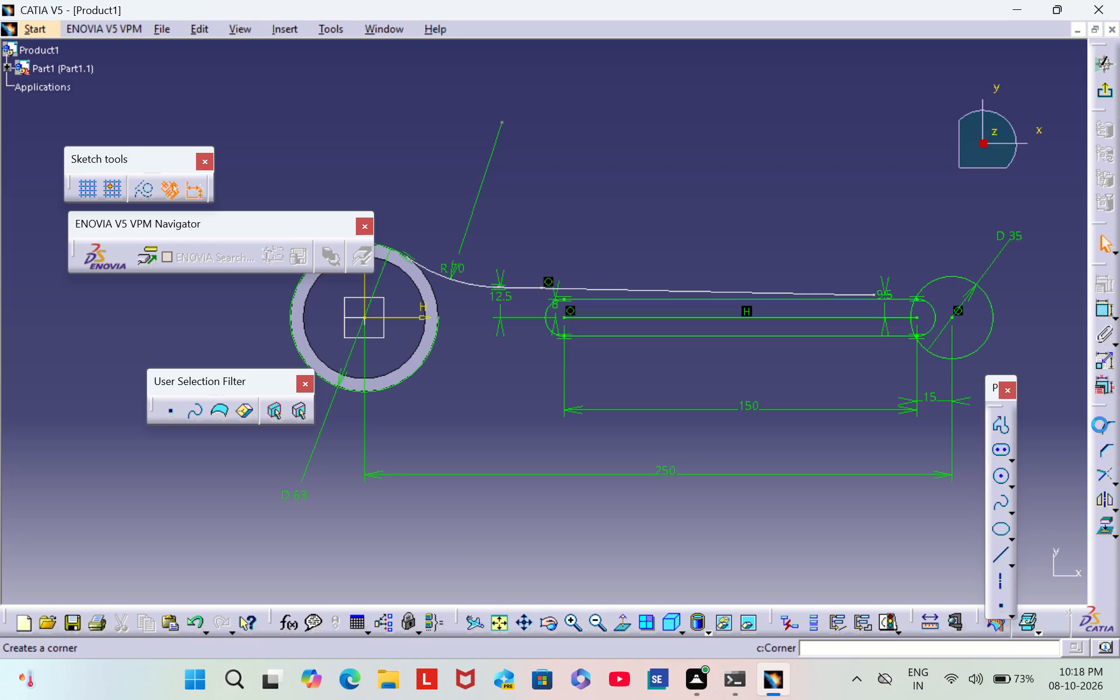
click(846, 295)
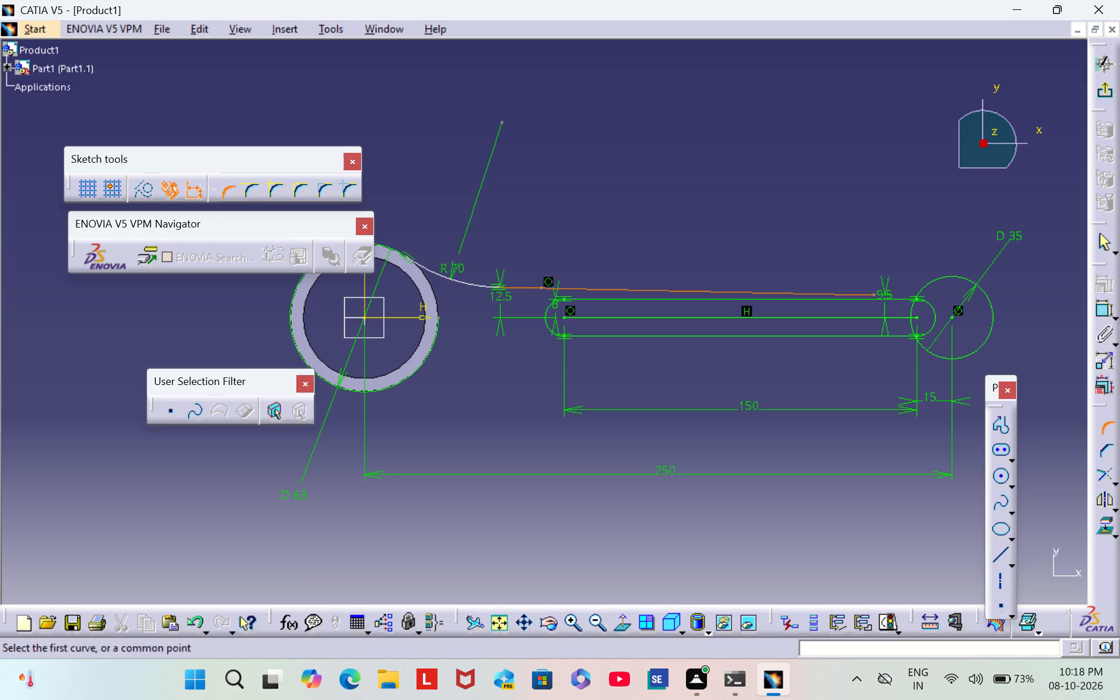
click(940, 275)
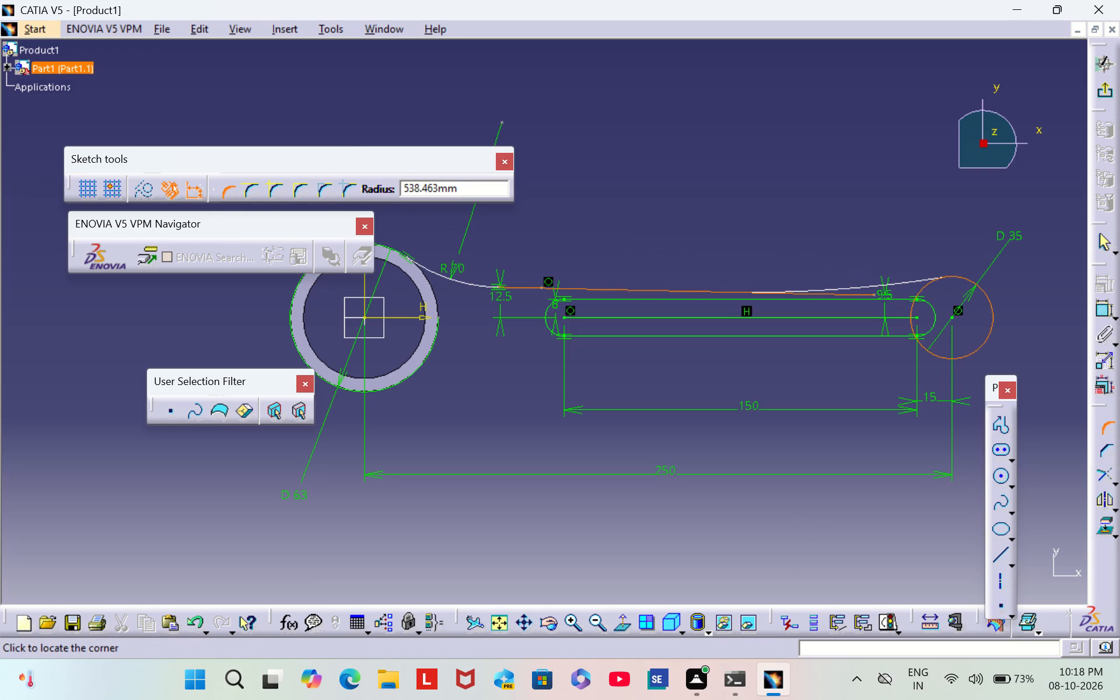
click(897, 286)
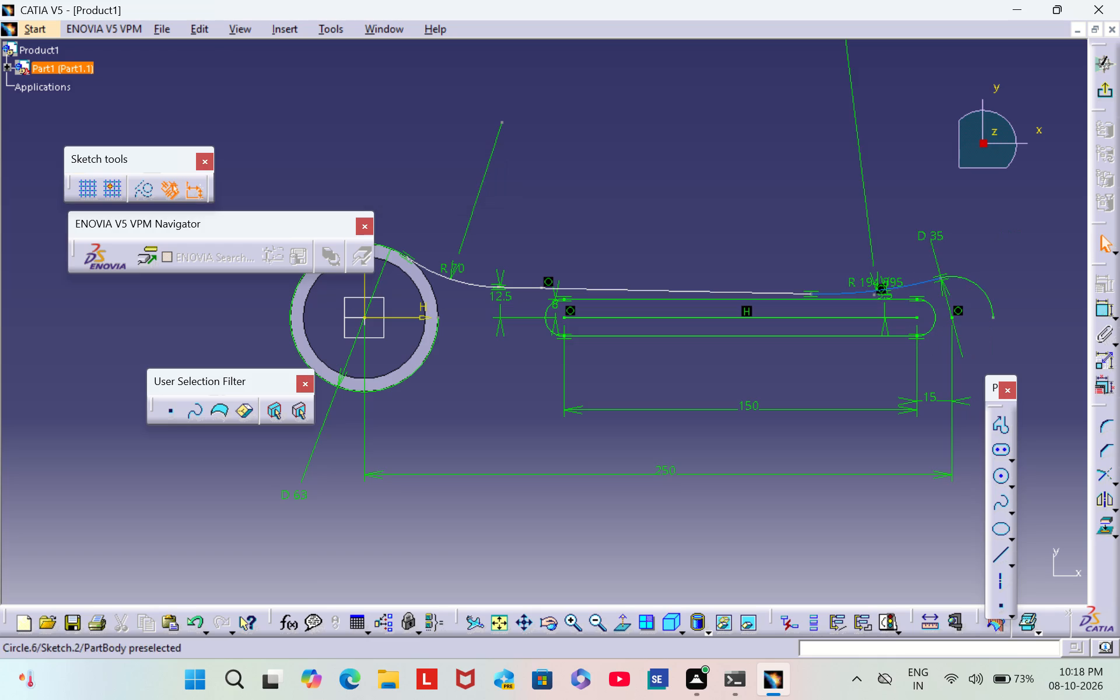
double_click(860, 281)
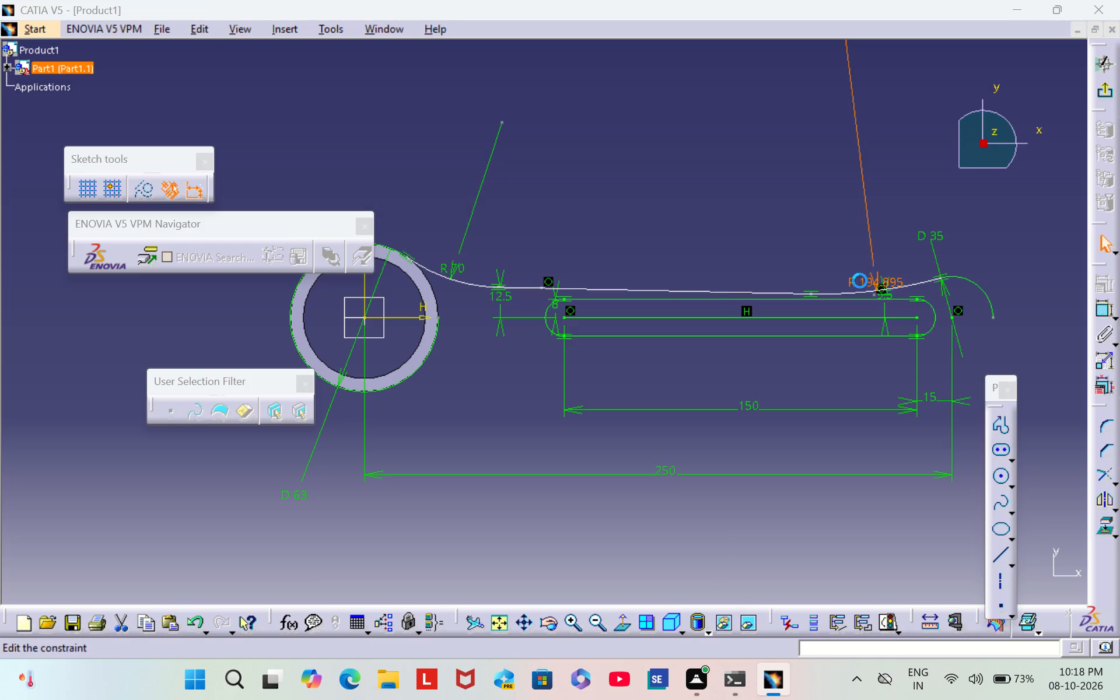
key(BackSpace)
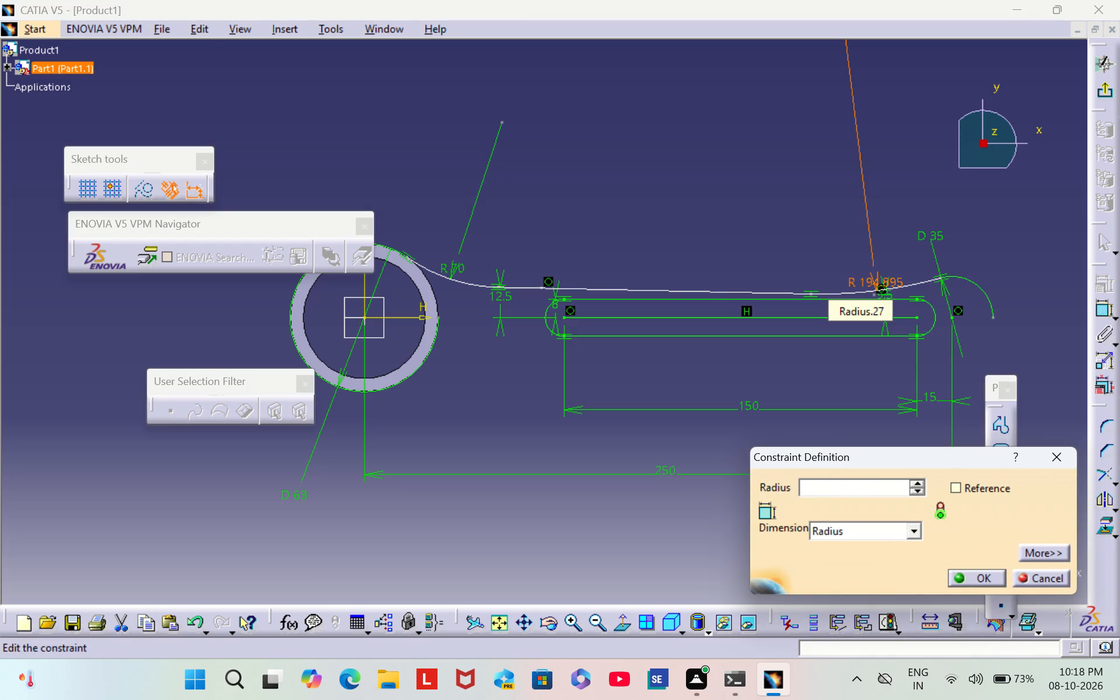
text(35)
key(Return)
click(835, 246)
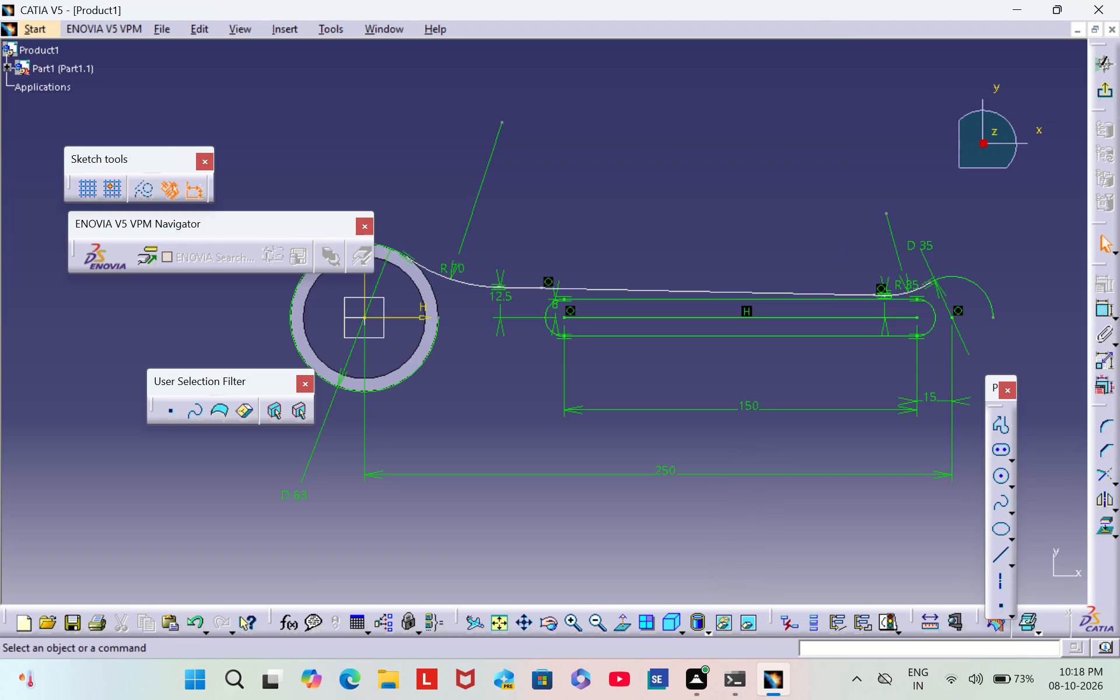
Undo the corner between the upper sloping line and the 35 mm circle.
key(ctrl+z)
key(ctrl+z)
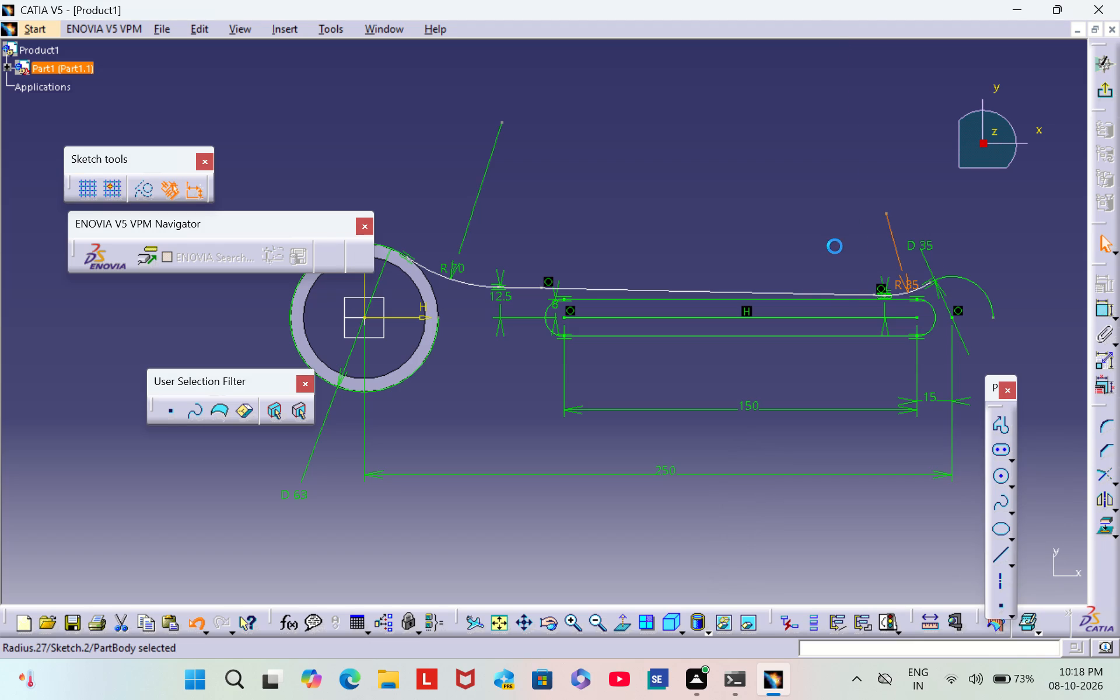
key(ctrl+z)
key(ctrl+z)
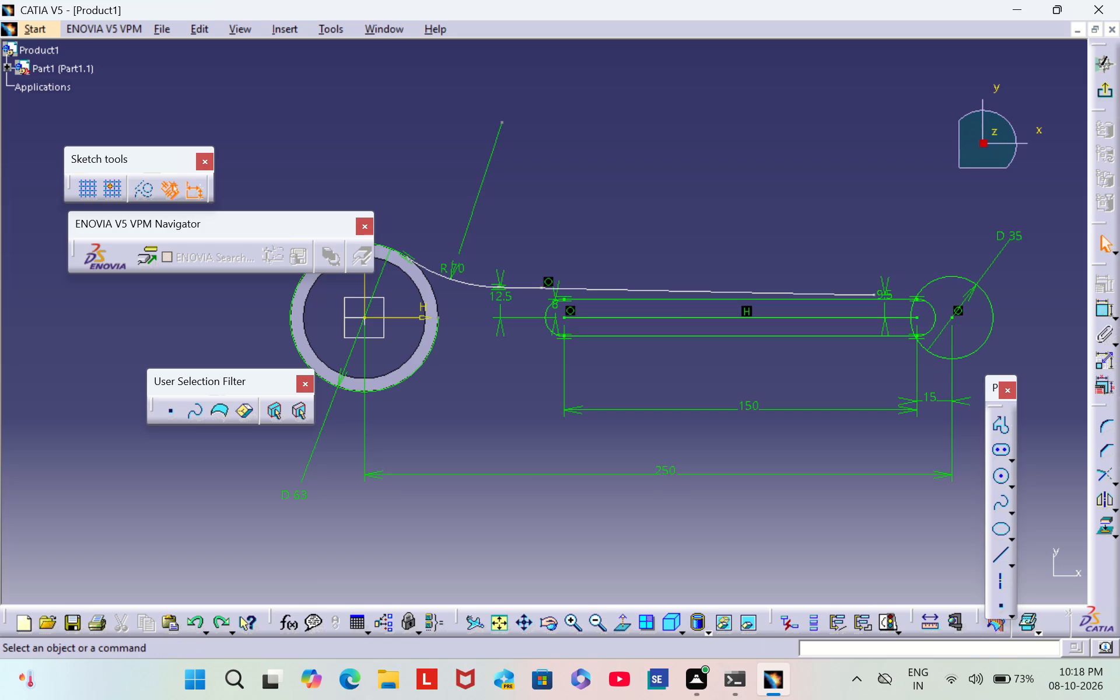
Create a corner between the upper sloping line and the 35 mm circle again, and set its radius to 35 mm.
click(1108, 420)
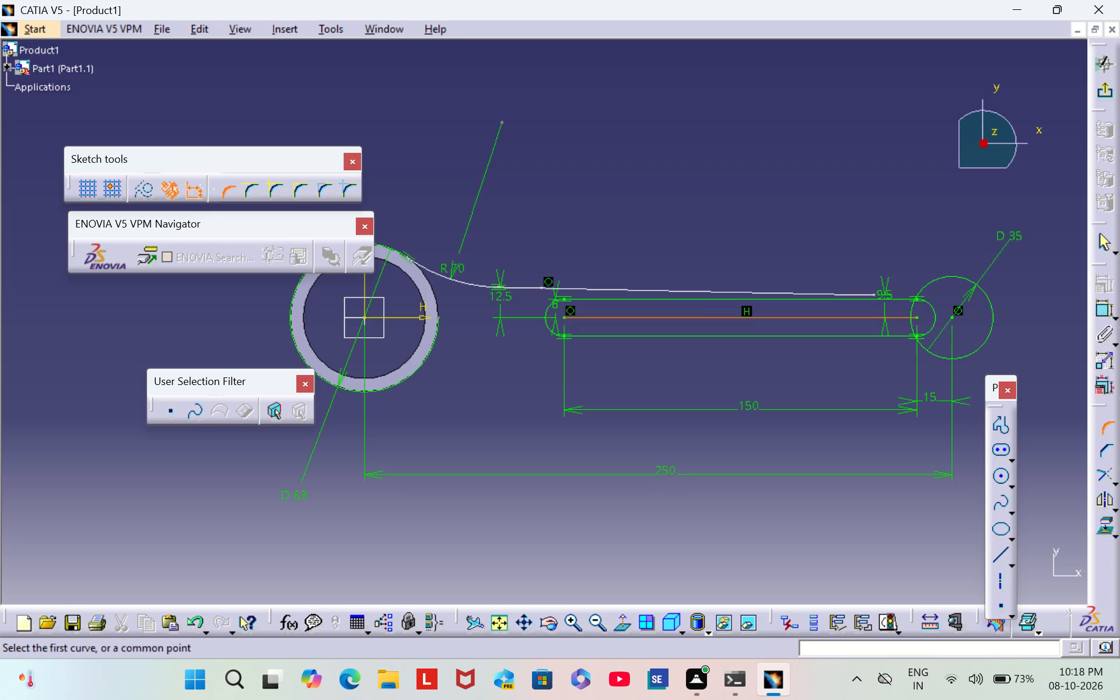
click(839, 291)
click(932, 282)
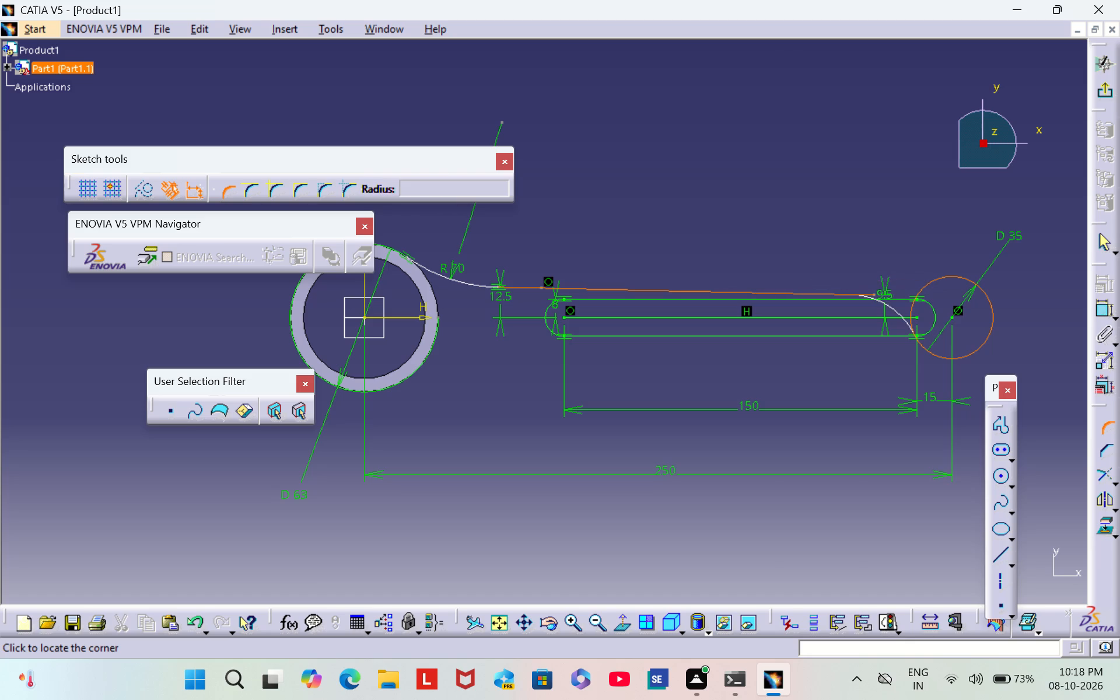
click(902, 288)
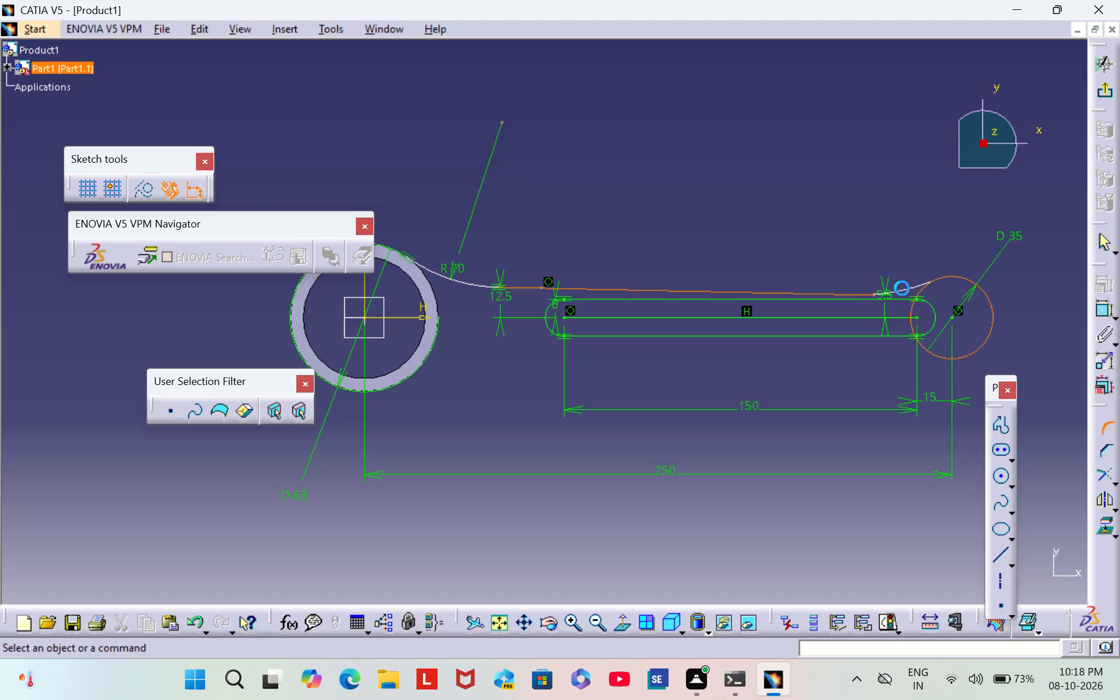
double_click(897, 283)
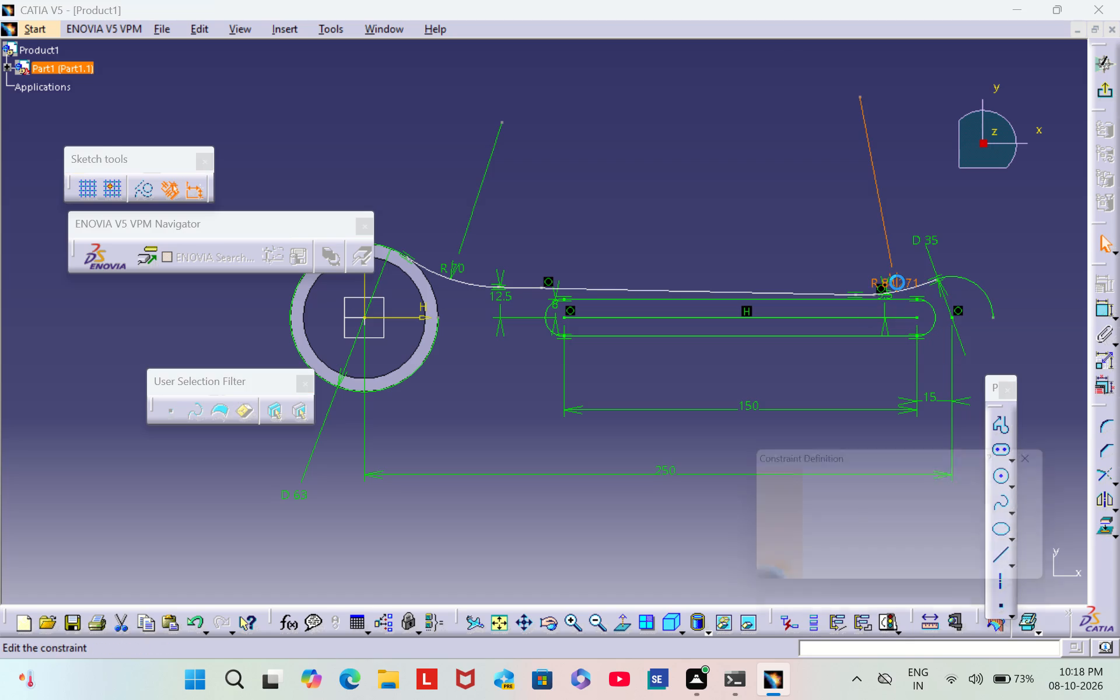
key(BackSpace)
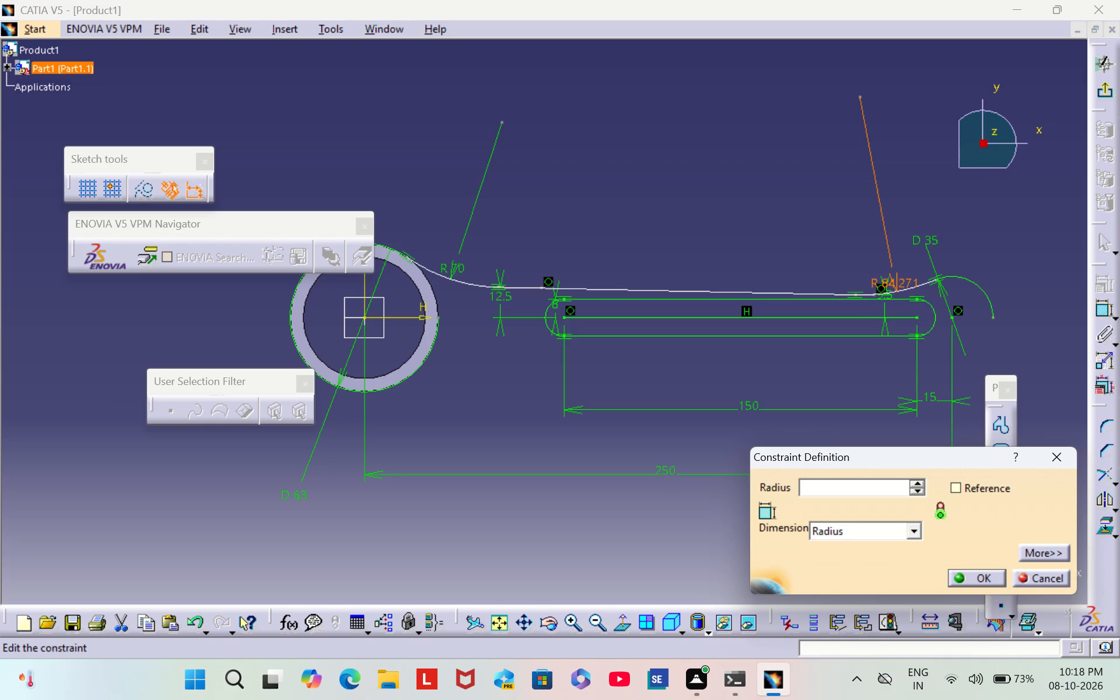
text(35)
key(Return)
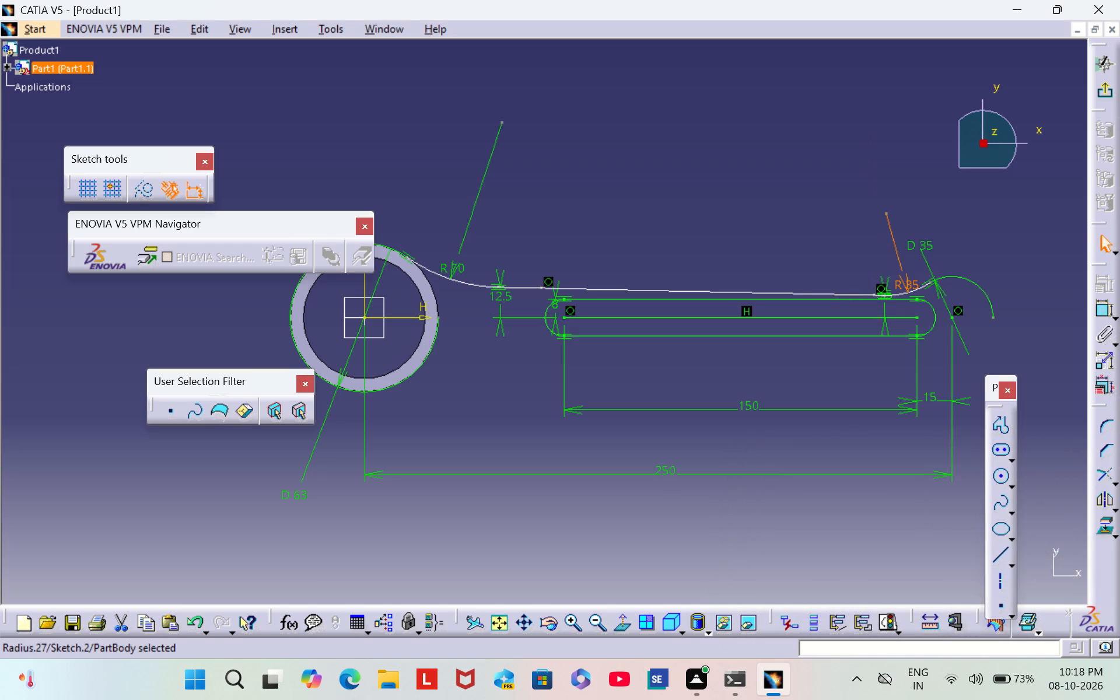
click(1002, 216)
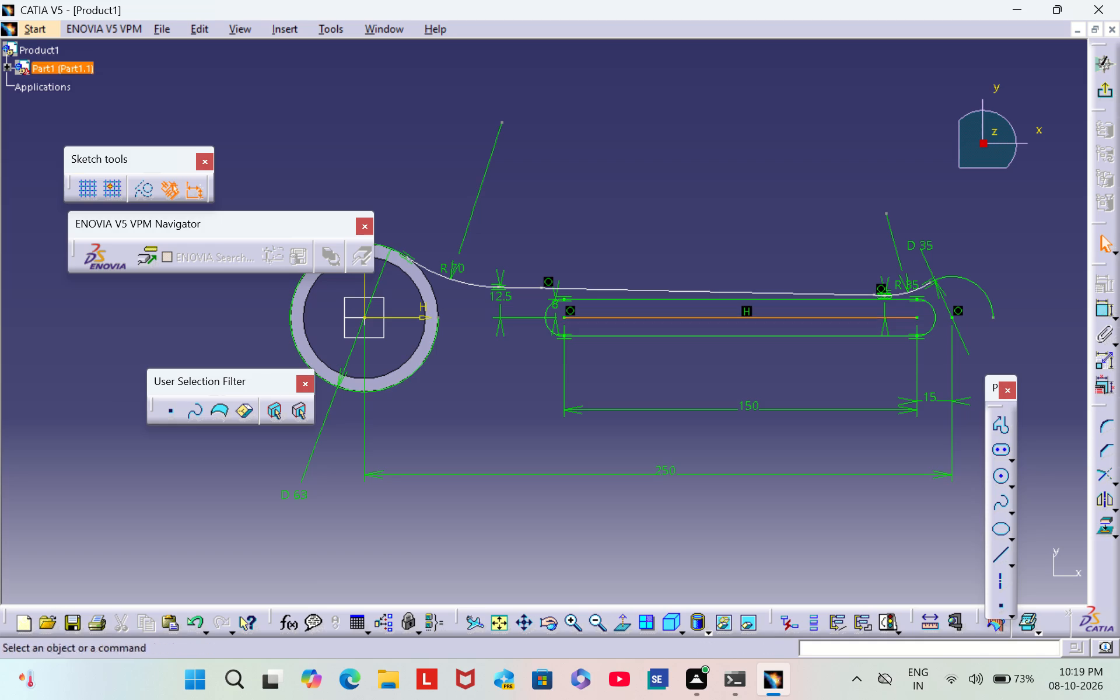
Examine the upper sloping line and its corner where they run from the 63 mm circle past the start of the elongated hole.
triple_click(575, 629)
triple_click(575, 629)
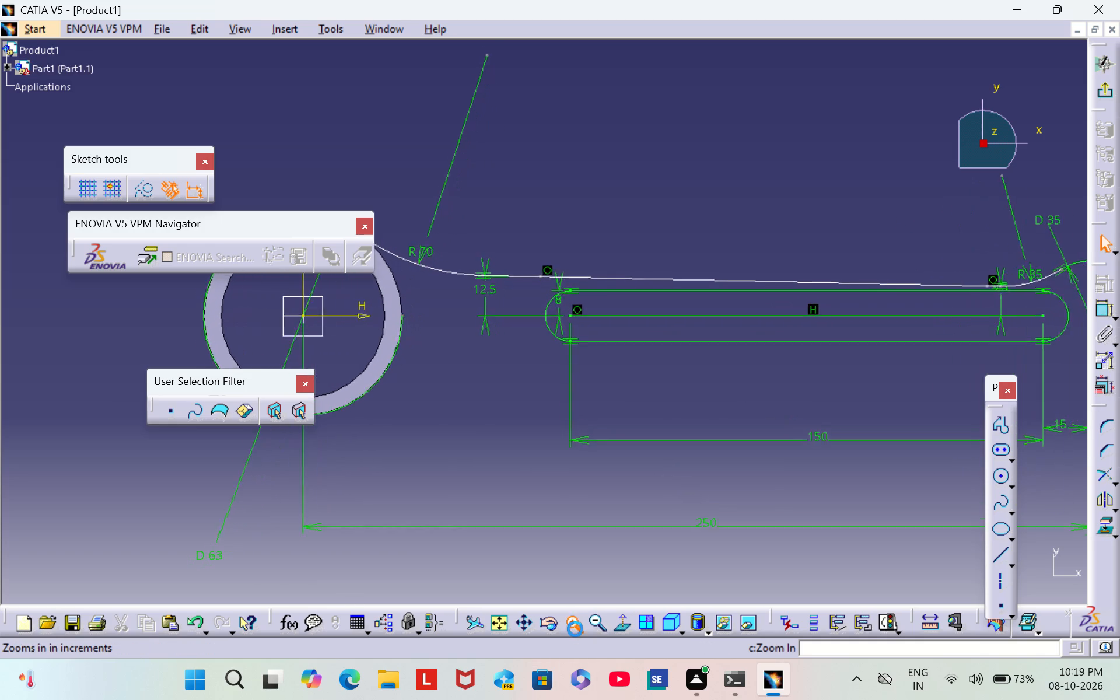
triple_click(575, 629)
triple_click(575, 629)
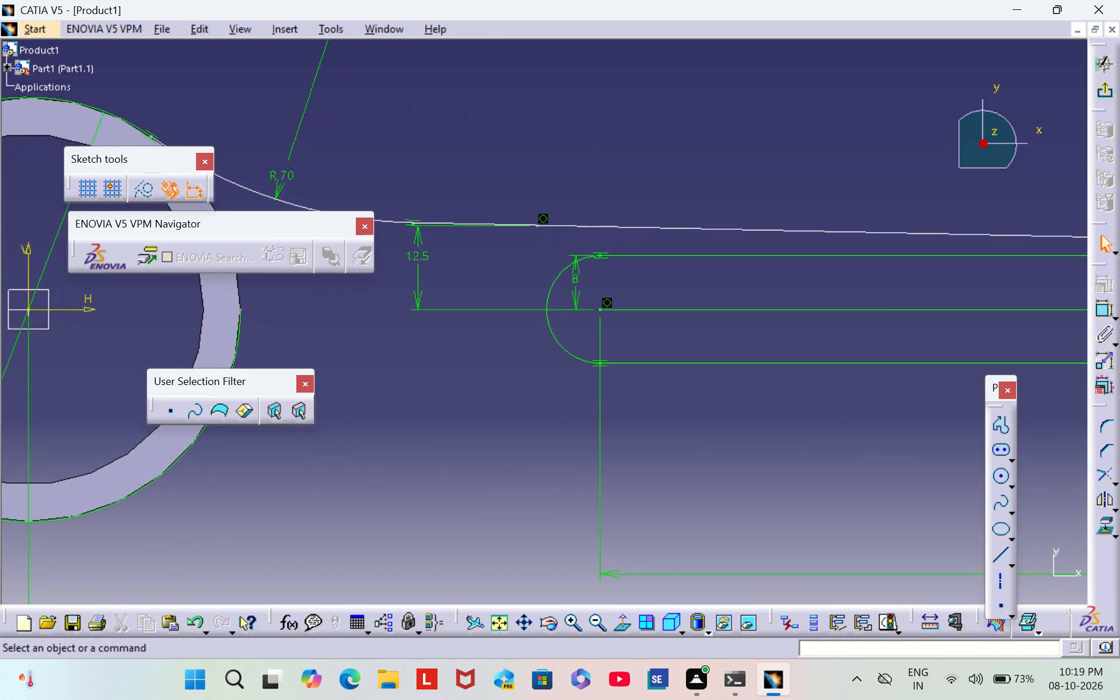
middle_drag(419, 291, 482, 368)
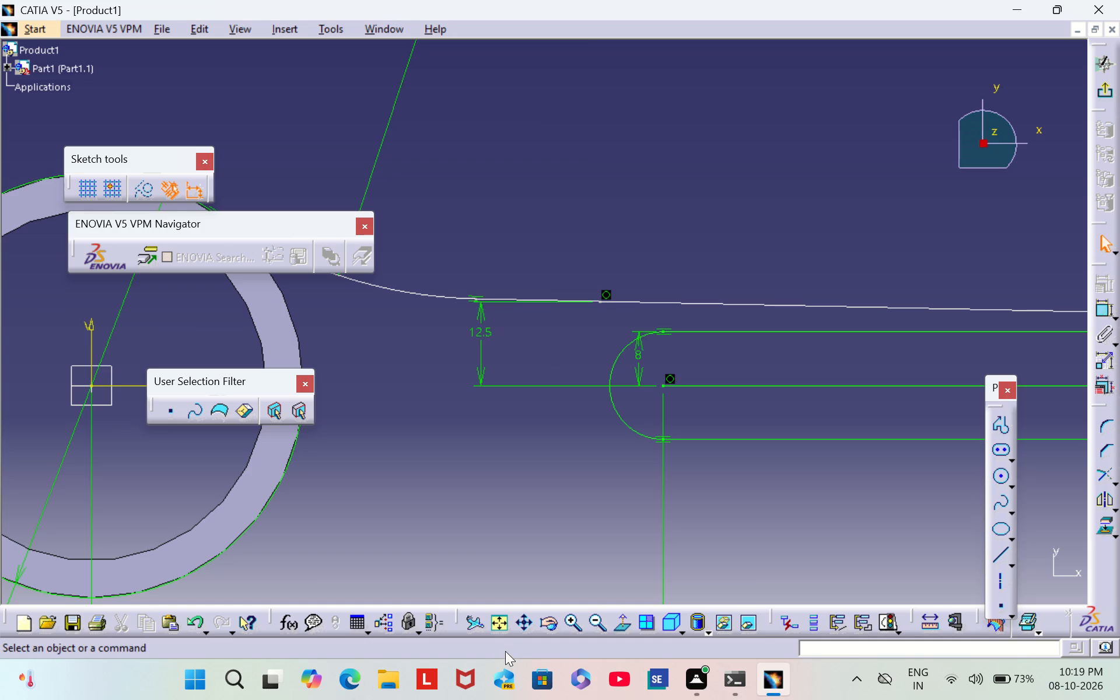
triple_click(498, 625)
triple_click(526, 633)
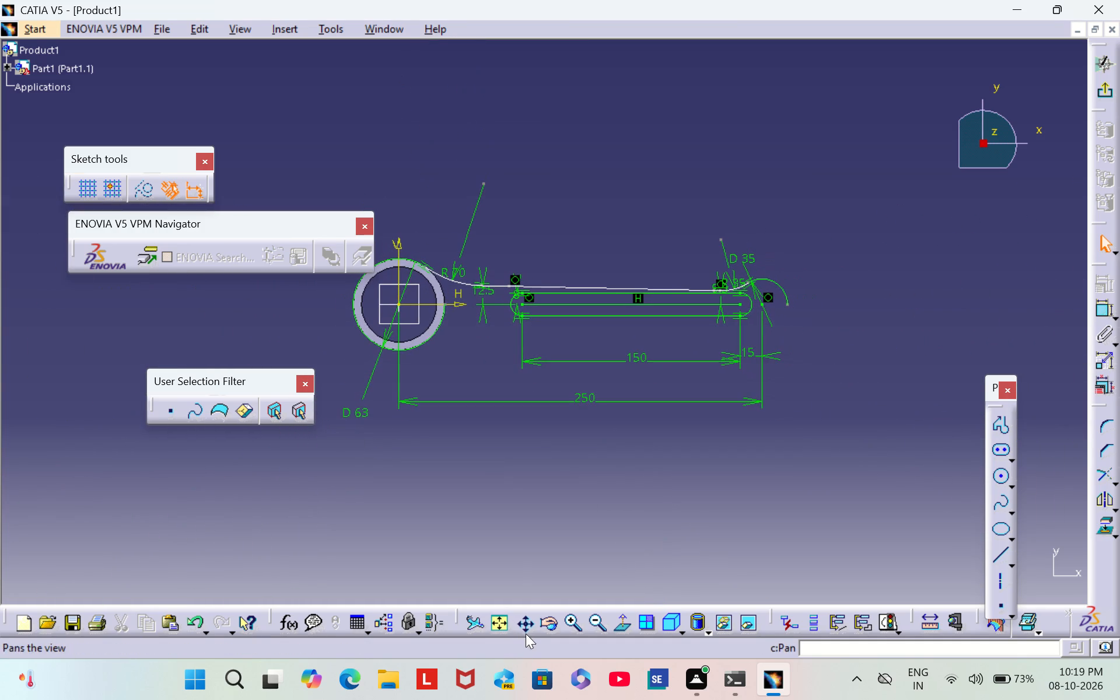
triple_click(569, 619)
click(568, 619)
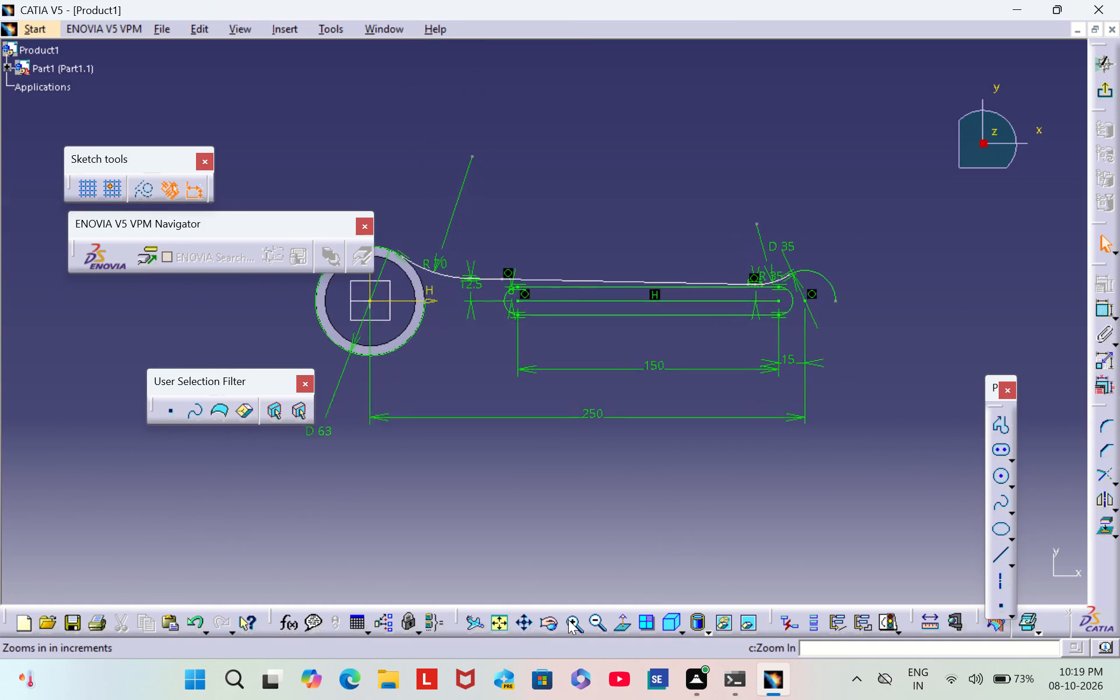
triple_click(568, 619)
triple_click(568, 619)
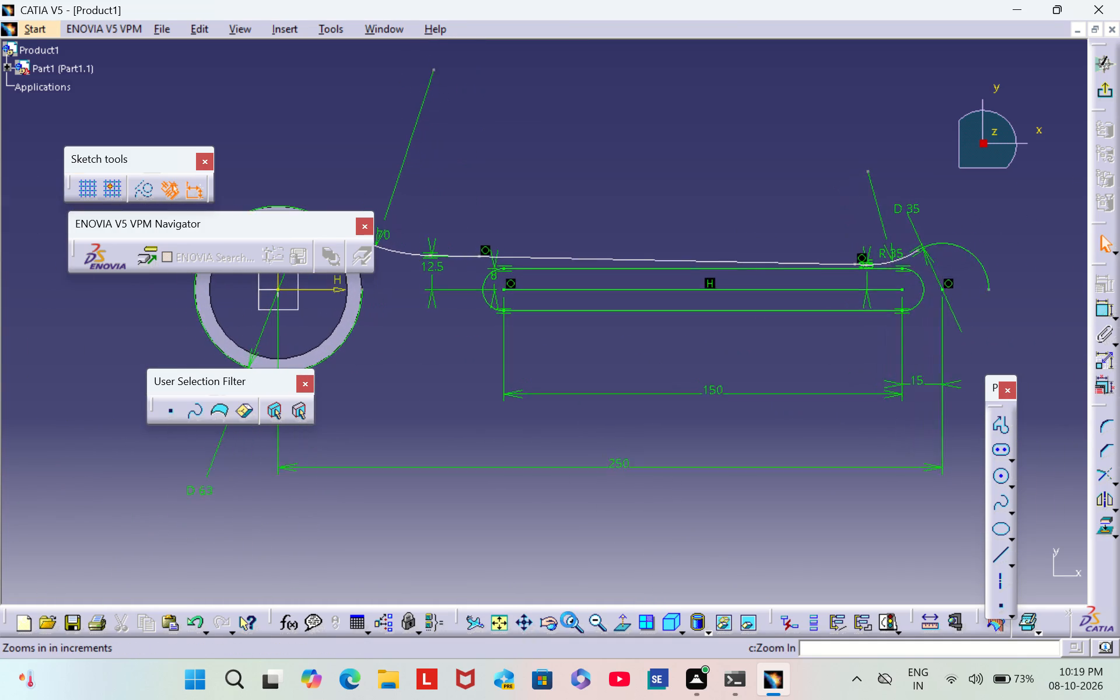
triple_click(568, 620)
drag(357, 321, 470, 389)
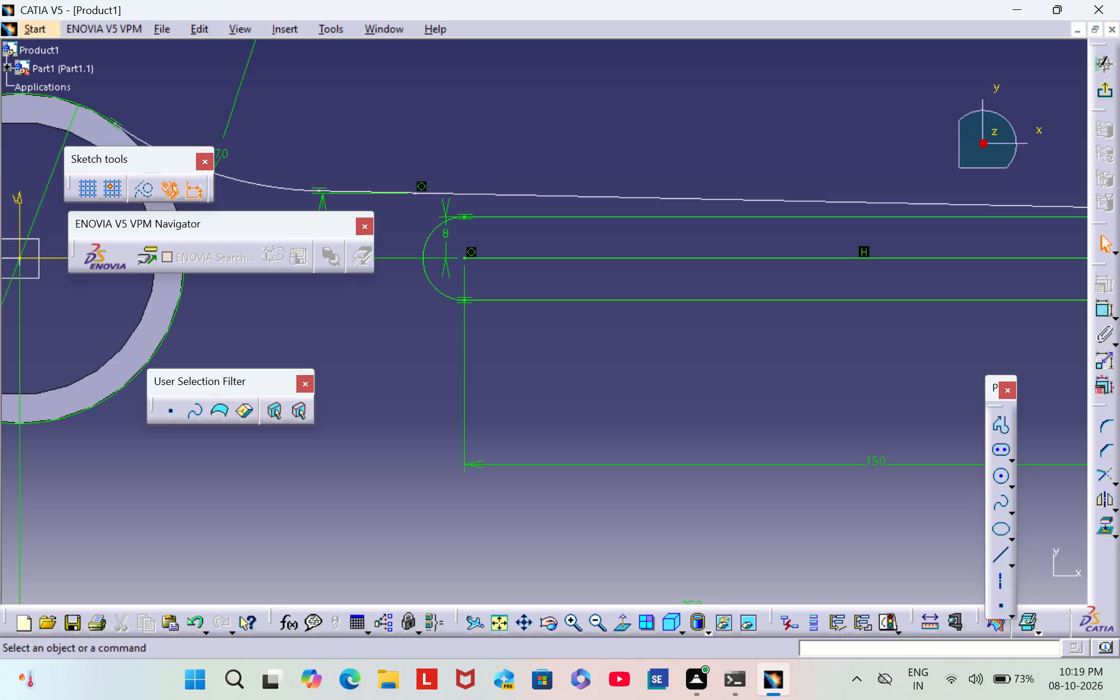
drag(470, 389, 481, 394)
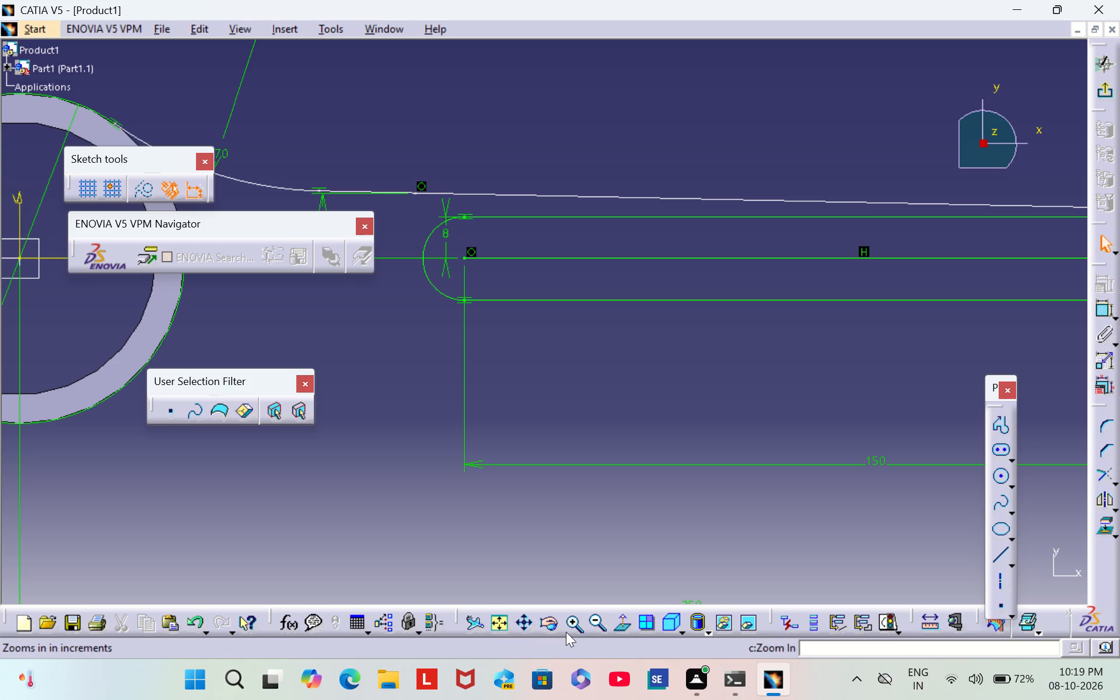
triple_click(590, 626)
triple_click(590, 625)
click(590, 625)
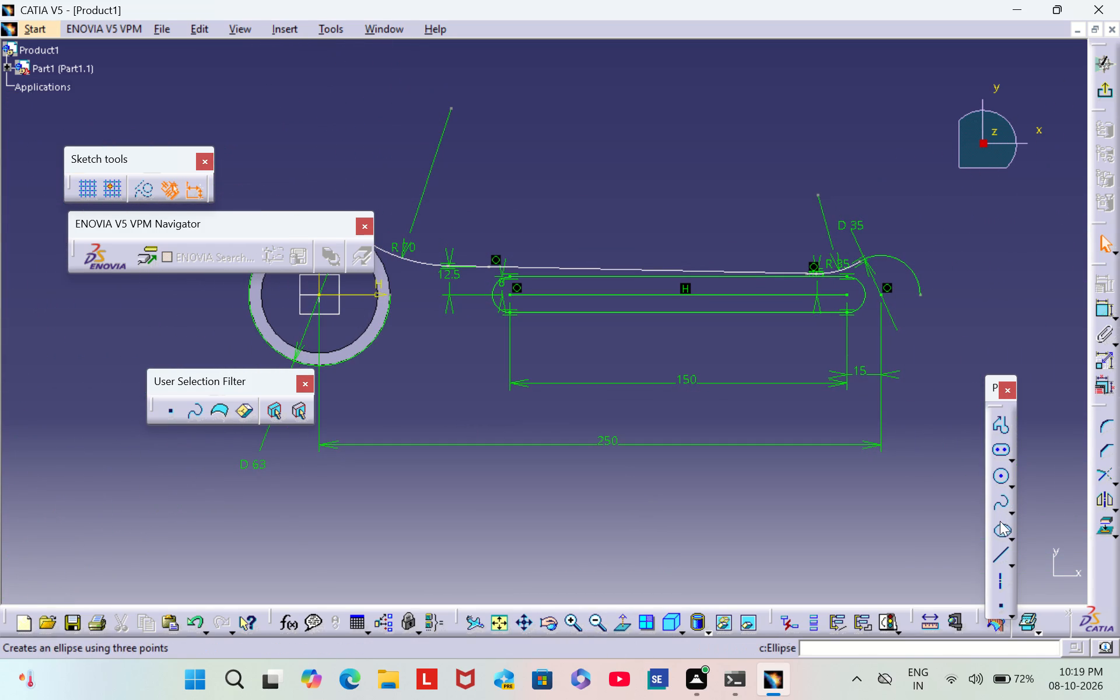
Close the trimmed arc at the arm's small end back into a full 35 mm circle.
click(1118, 482)
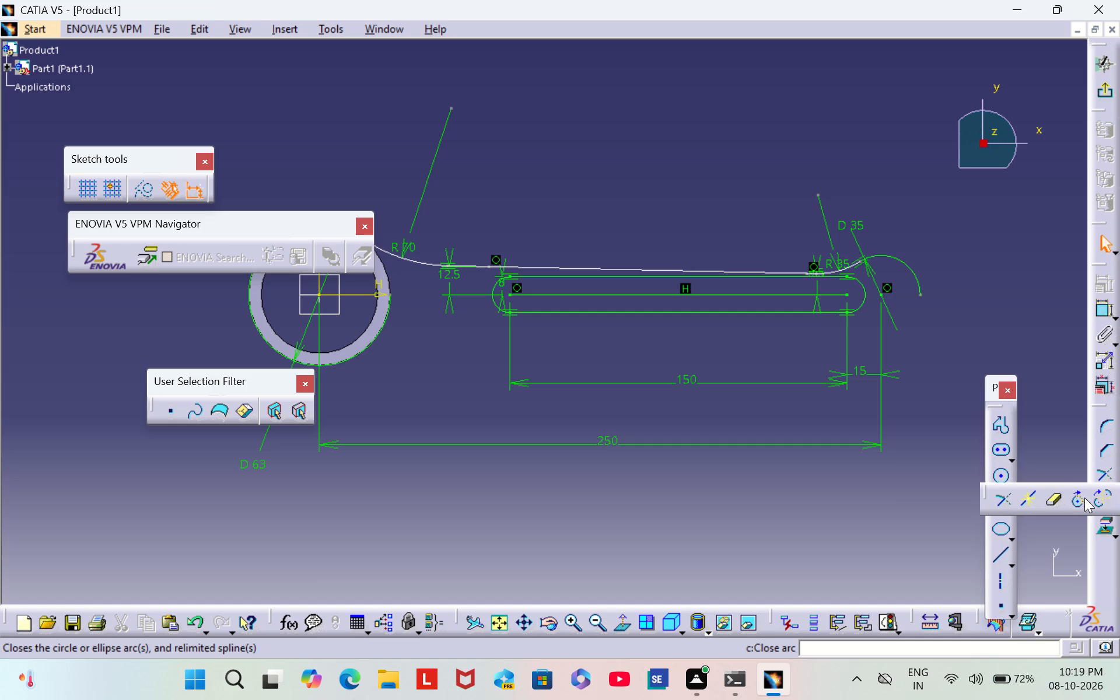
click(1078, 503)
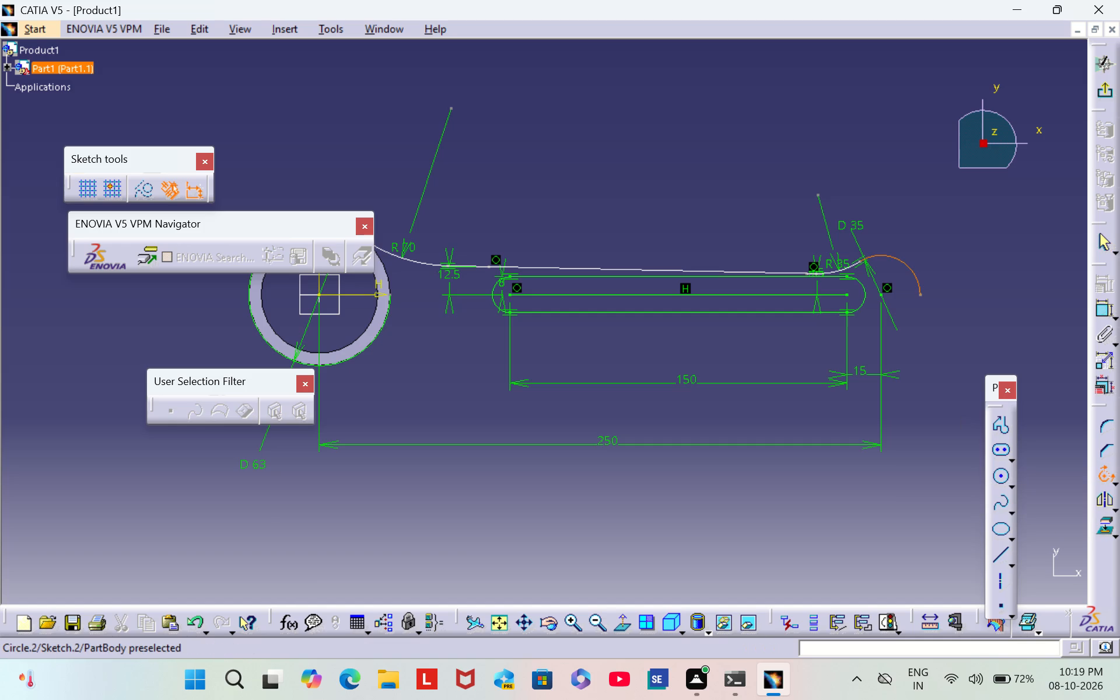
click(916, 274)
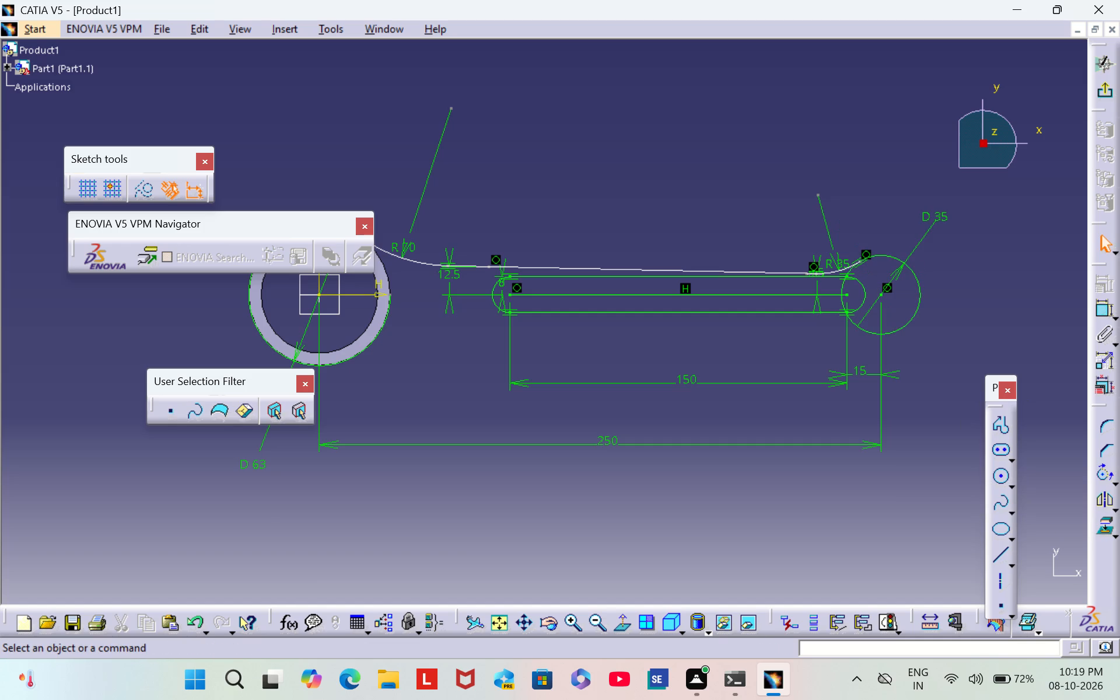
click(961, 385)
click(964, 316)
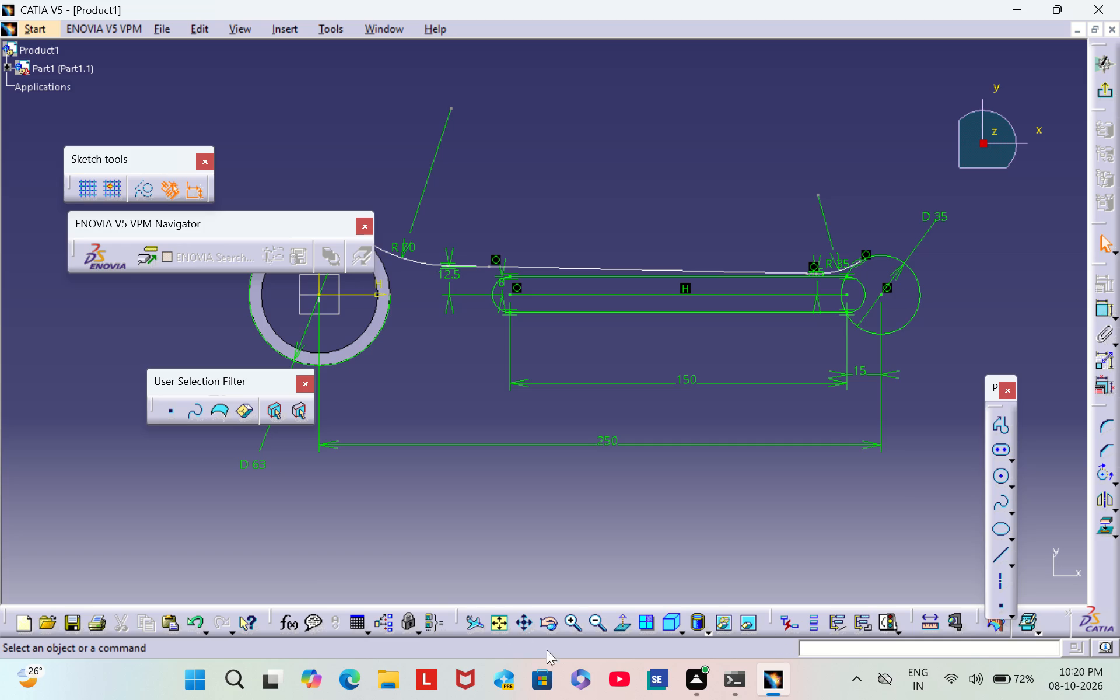
Examine the junction of the upper sloping line, its corner, the elongated hole's end and the 35 mm circle.
click(579, 620)
click(579, 620)
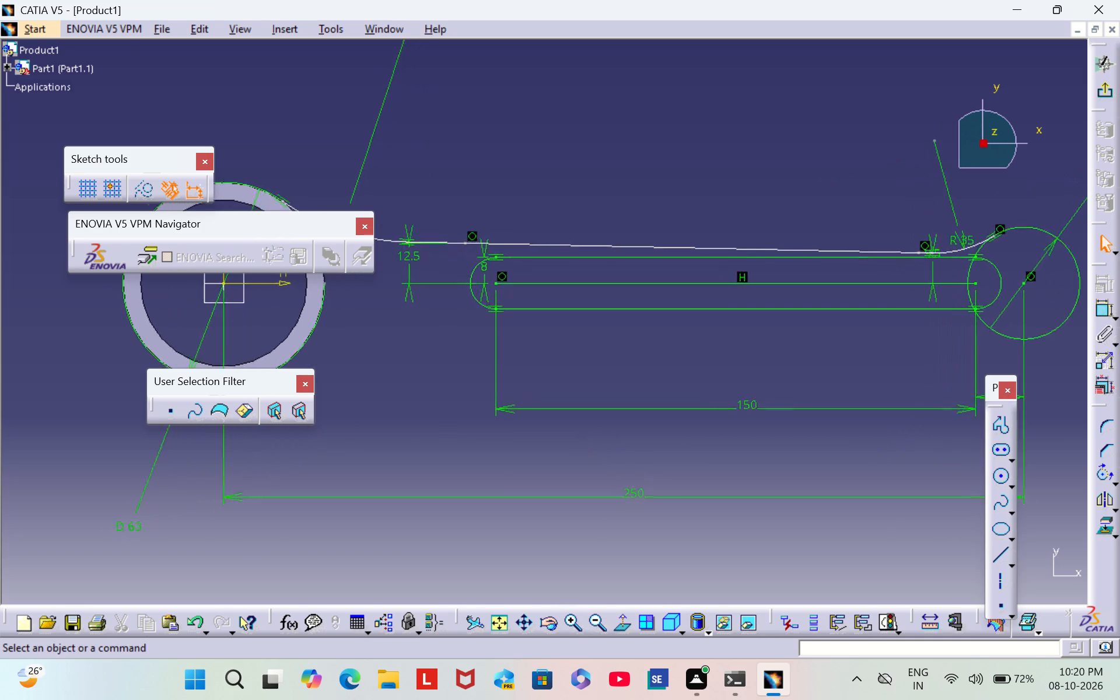
middle_drag(921, 381, 598, 346)
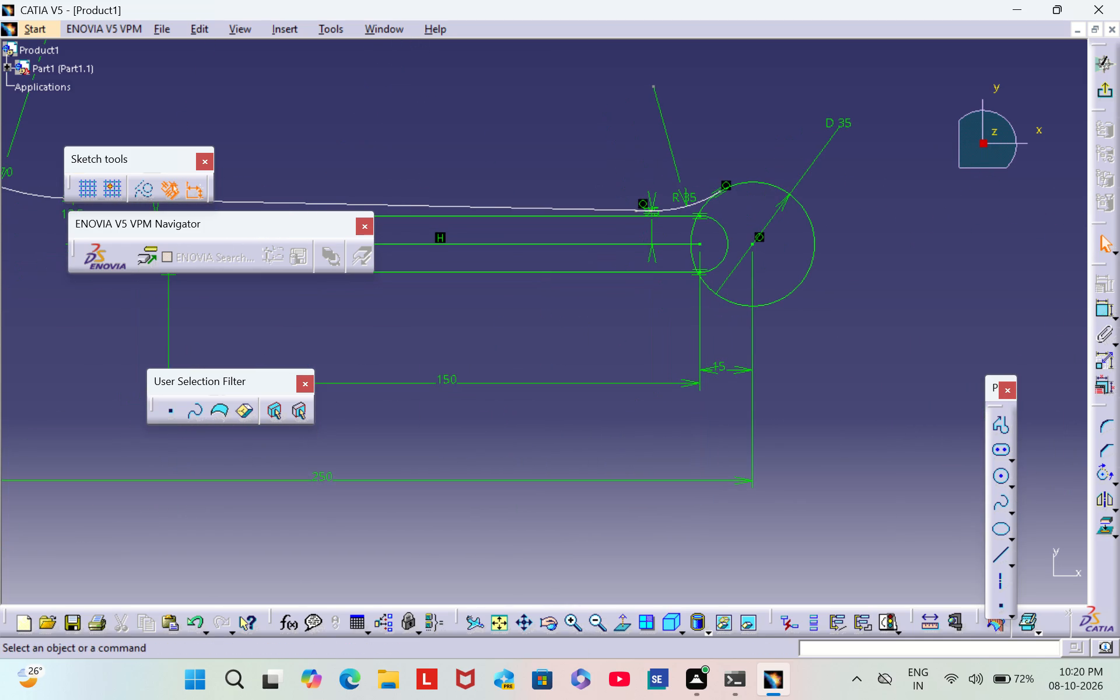
triple_click(562, 626)
triple_click(562, 625)
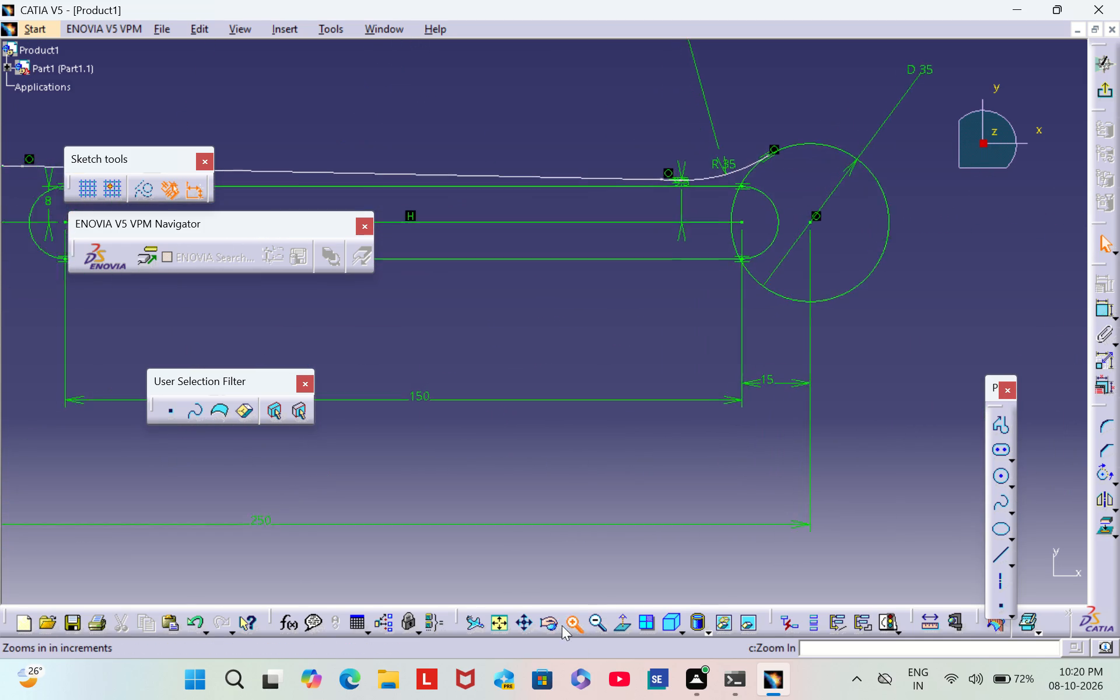
triple_click(562, 625)
middle_drag(787, 192, 641, 386)
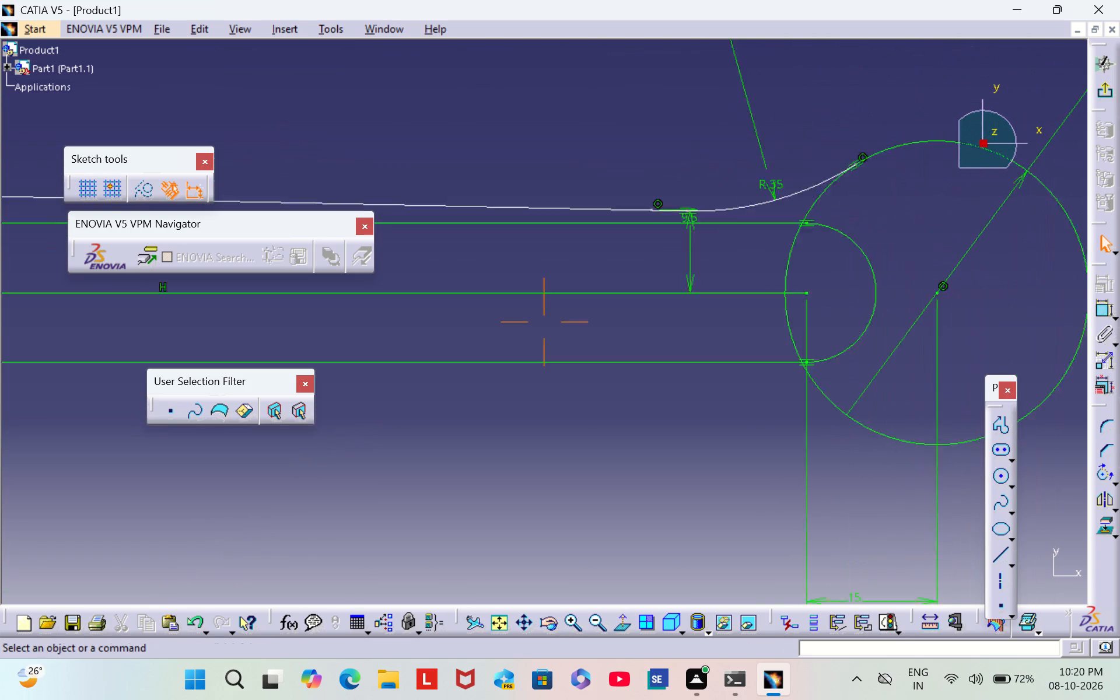
middle_drag(641, 386, 616, 421)
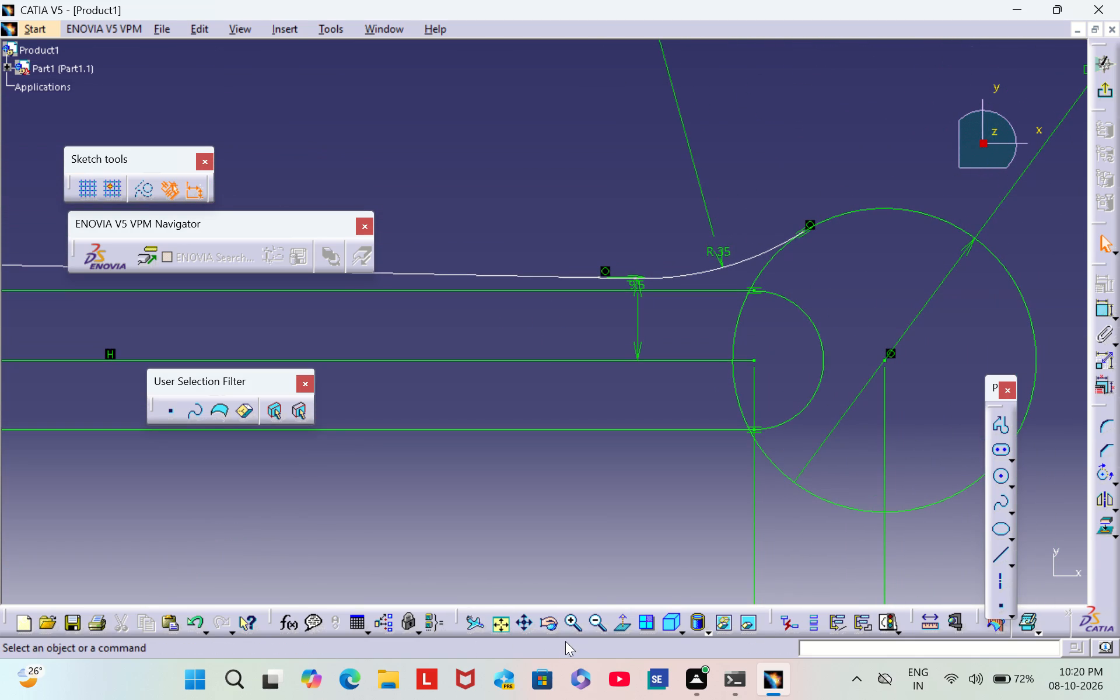
double_click(566, 638)
double_click(575, 627)
double_click(562, 621)
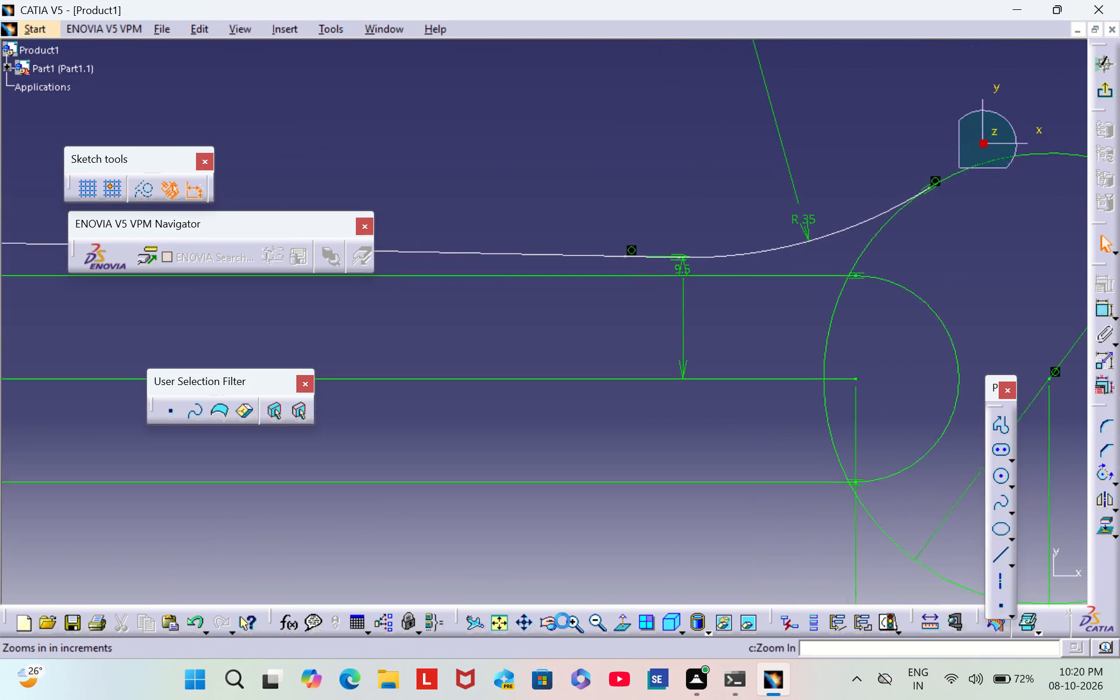
scroll(865, 345, down, 1)
middle_drag(818, 322, 745, 413)
triple_click(573, 626)
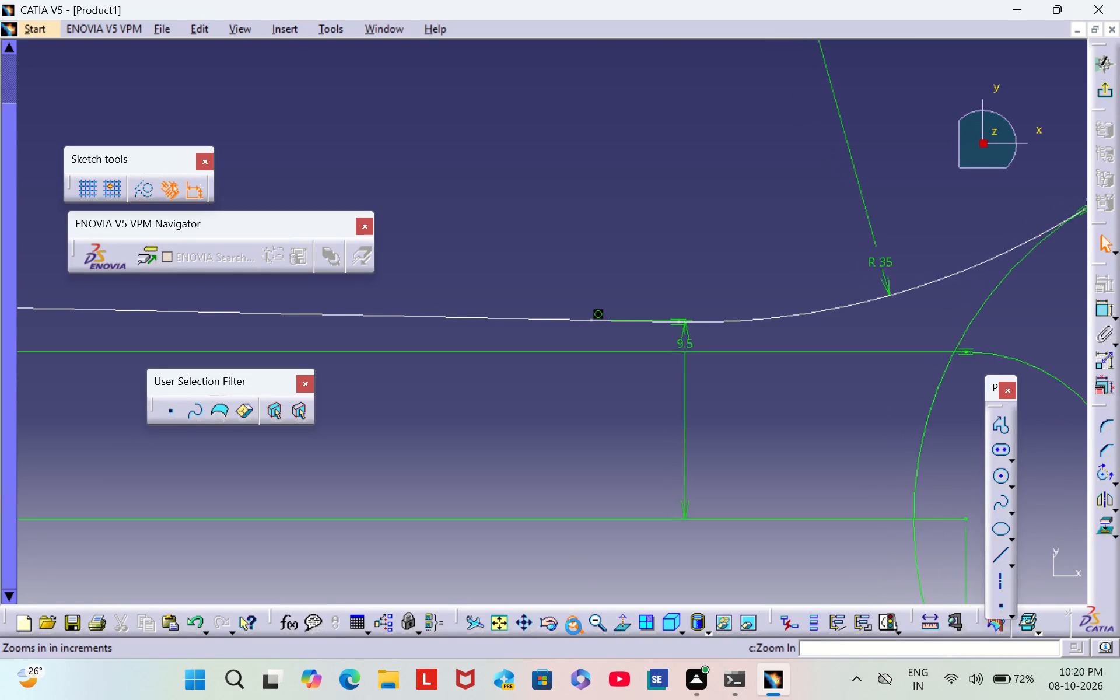
triple_click(573, 626)
triple_click(573, 626)
middle_drag(848, 411, 593, 251)
scroll(848, 411, down, 1)
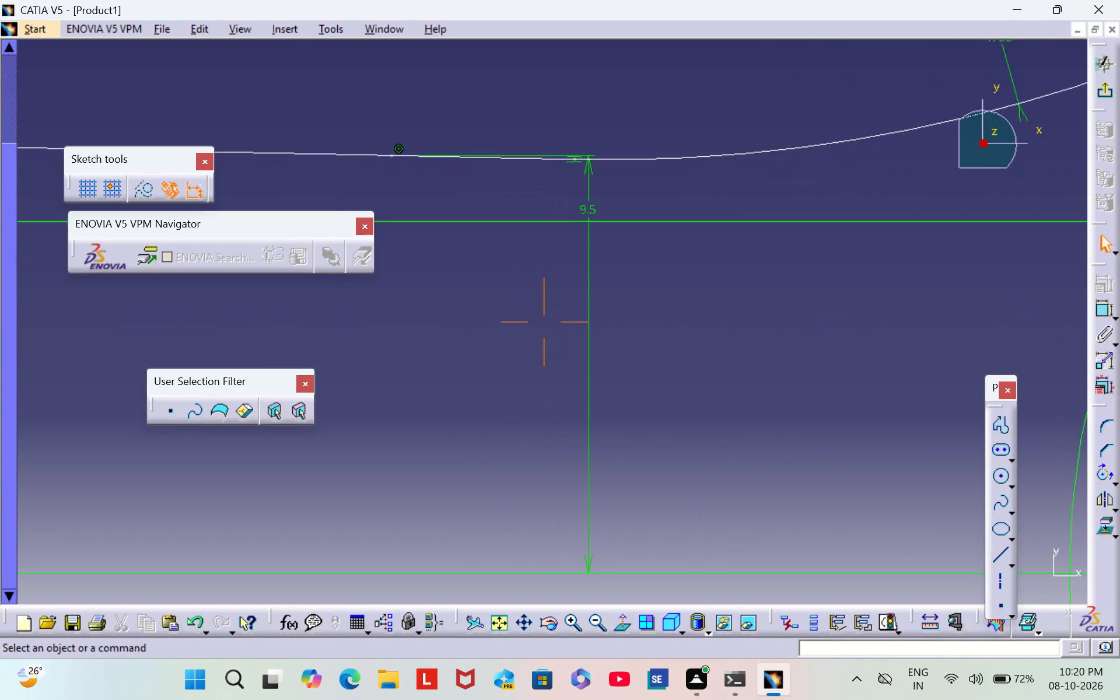
middle_drag(593, 251, 636, 238)
click(594, 628)
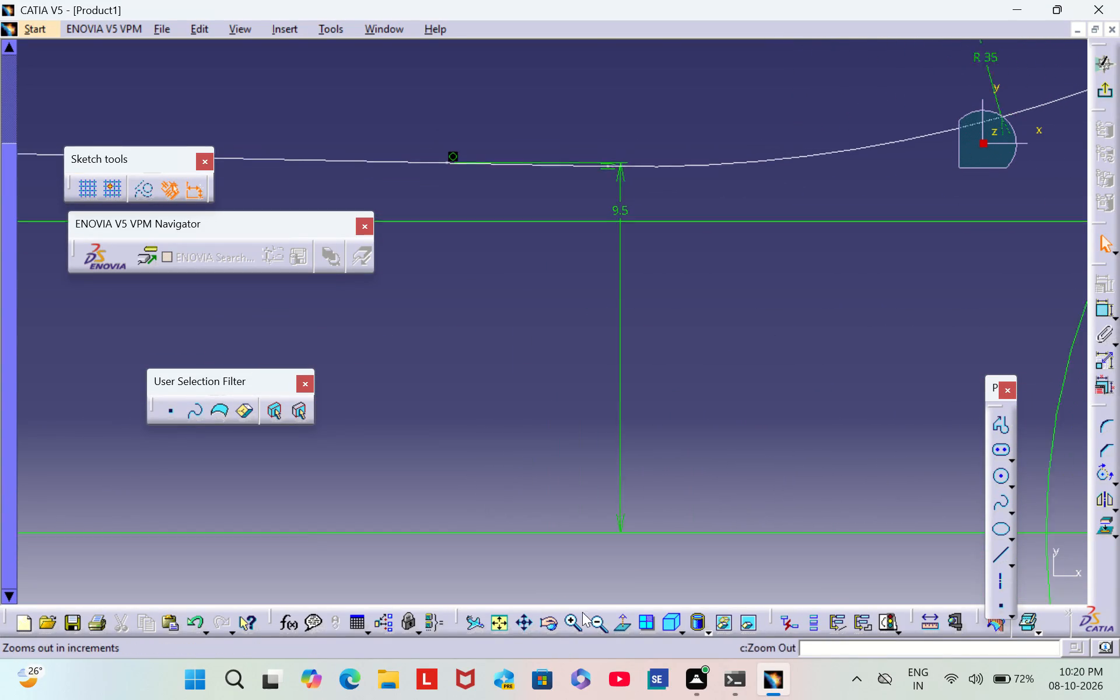
Set the horizontal distance between the elongated hole's near end centre and the 35 mm circle's centre to 30 mm.
click(497, 633)
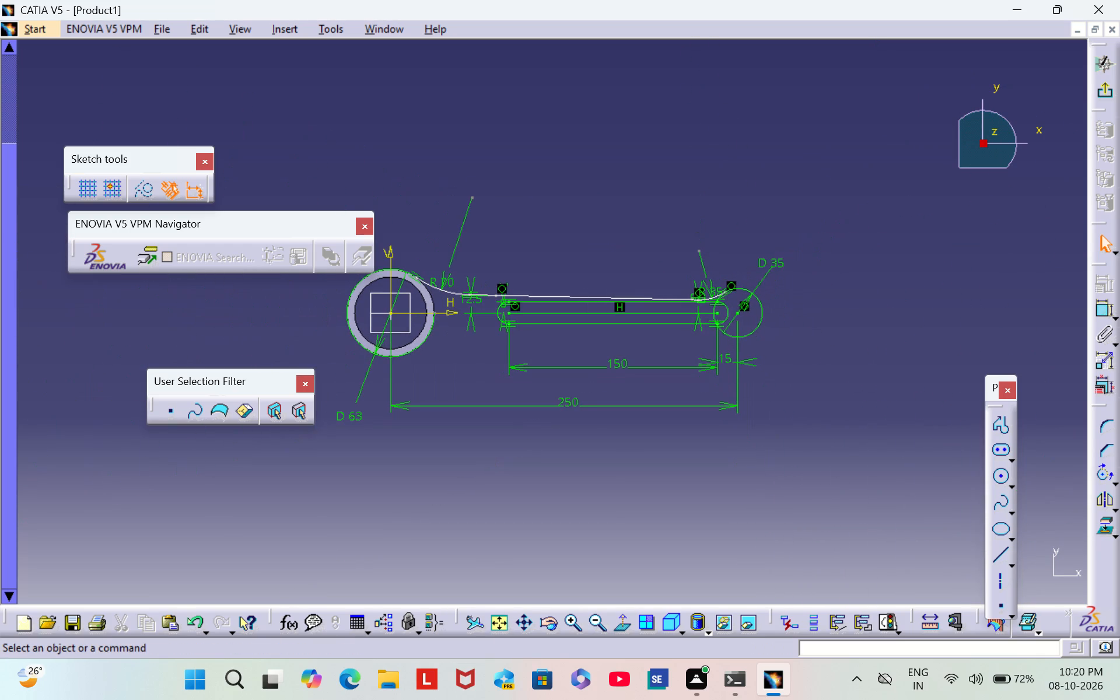
click(573, 624)
triple_click(574, 622)
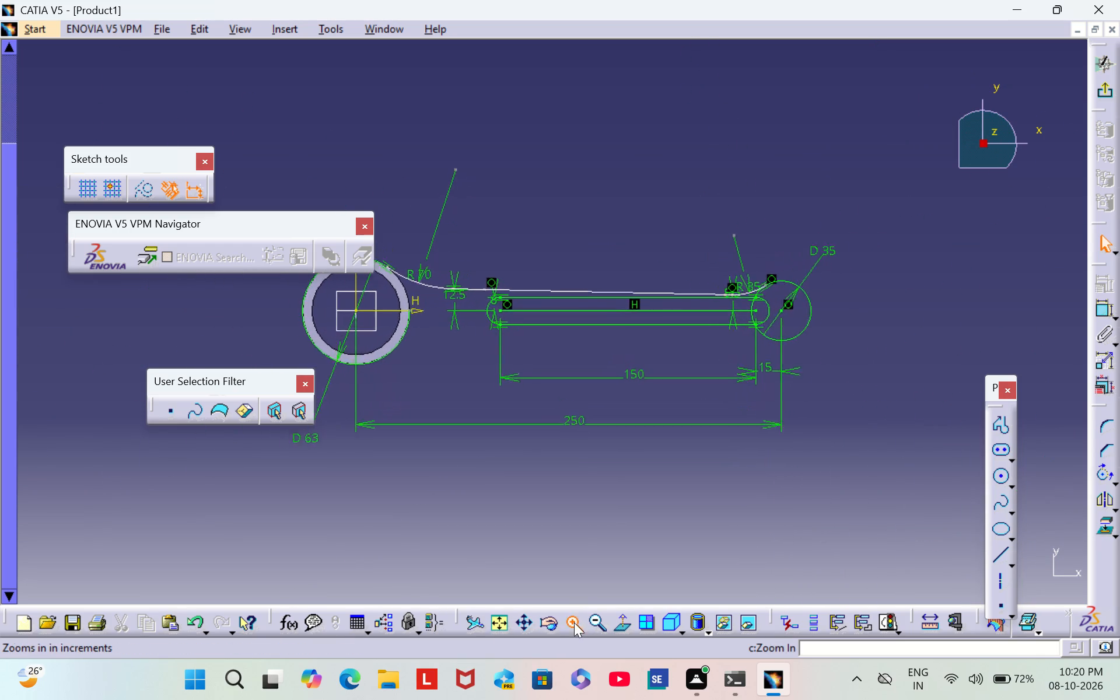
click(574, 622)
middle_drag(526, 461, 599, 439)
middle_click(599, 439)
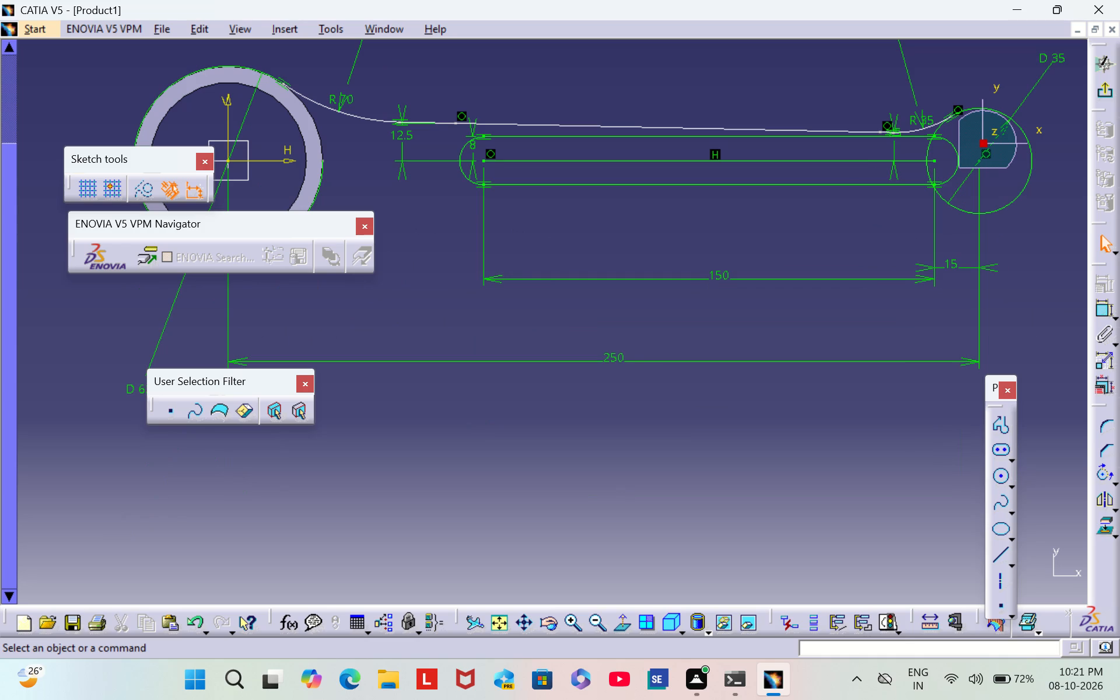
double_click(951, 267)
key(BackSpace)
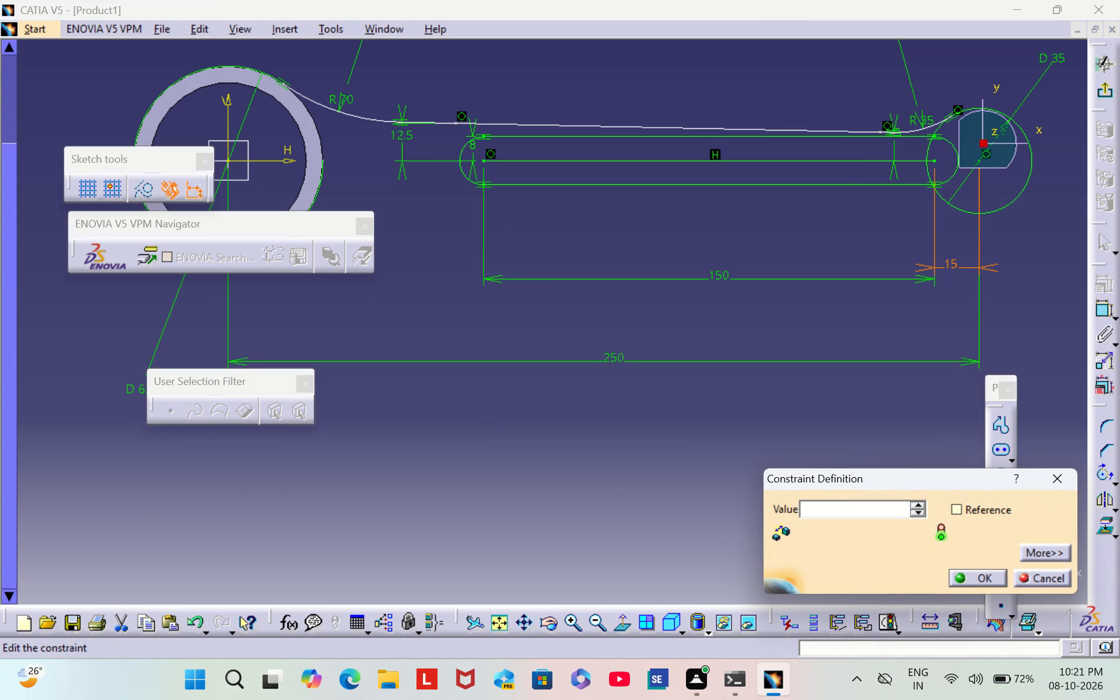
text(30)
key(Return)
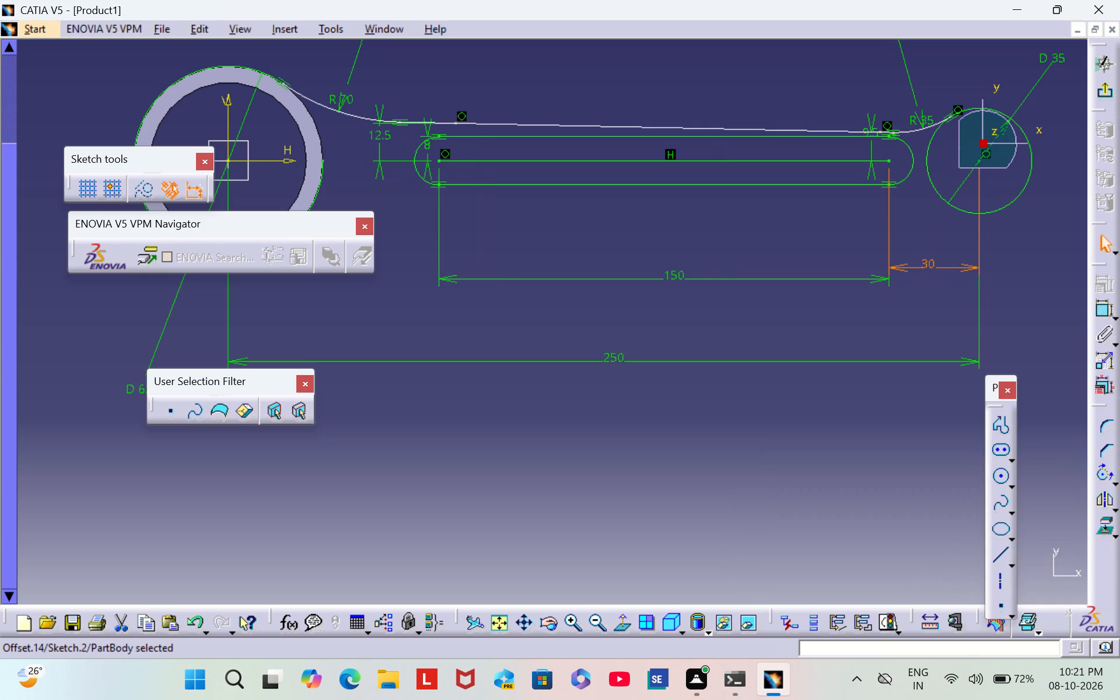
click(1021, 294)
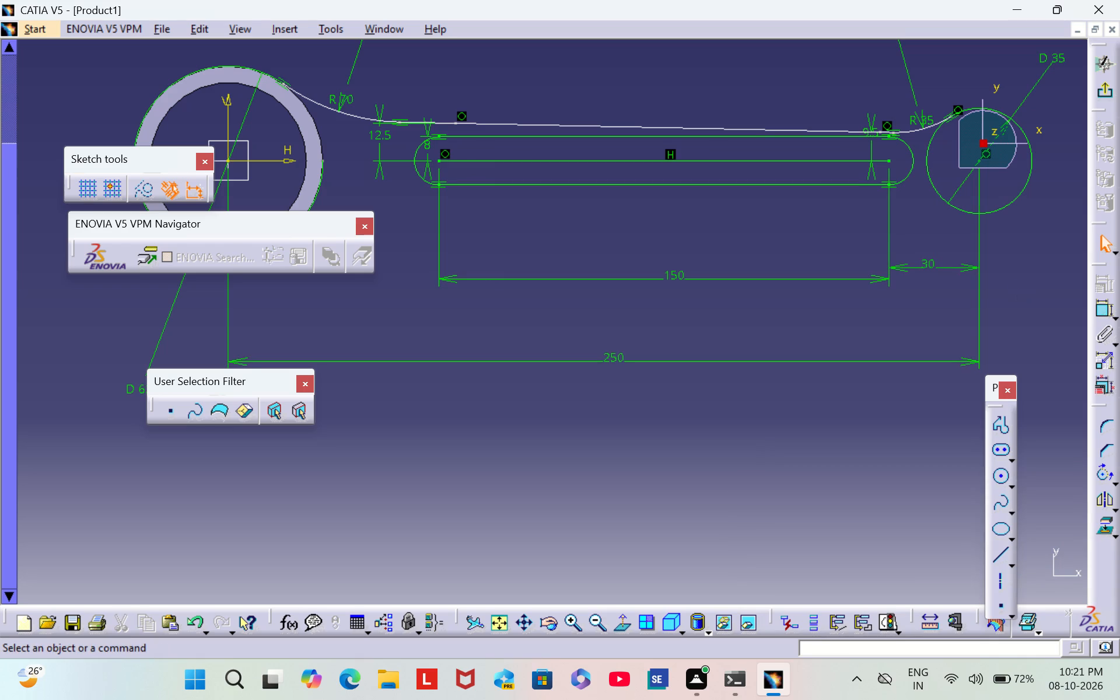
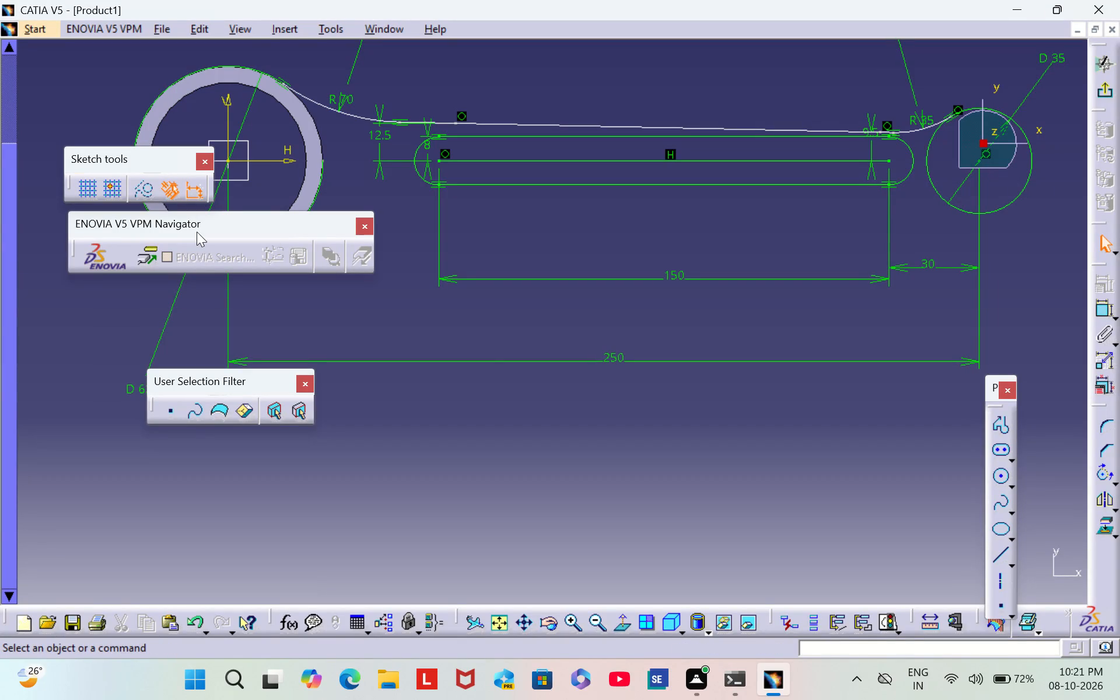
Close the trimmed arc around the hollow cylinder back into a full 63 mm circle.
drag(196, 232, 125, 52)
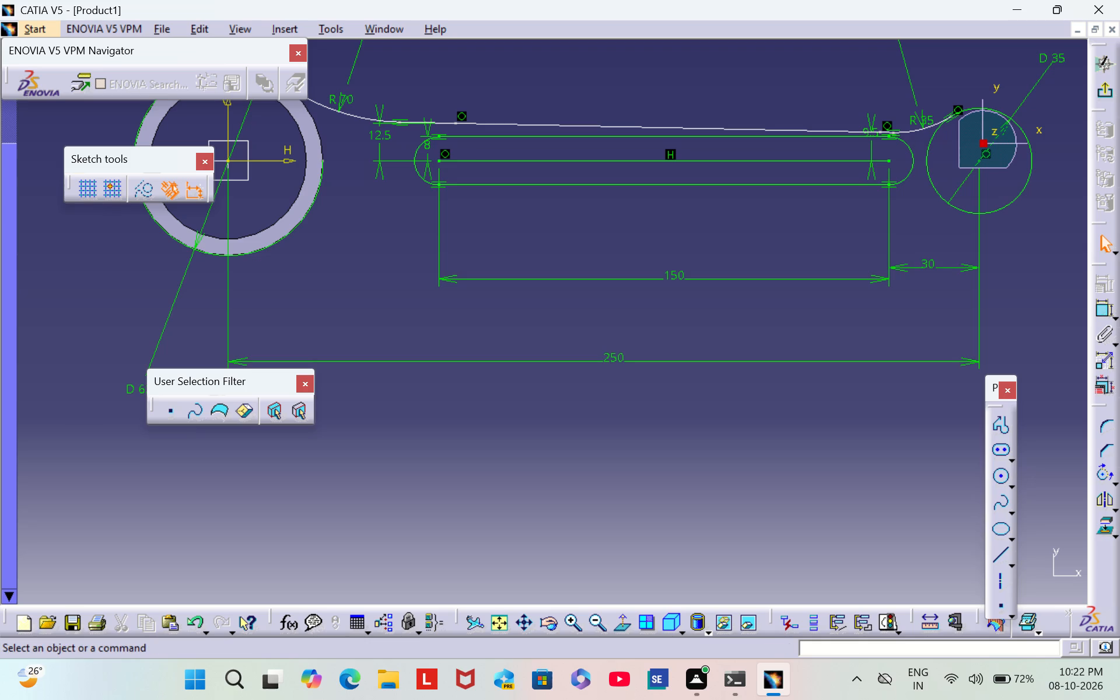
click(1104, 478)
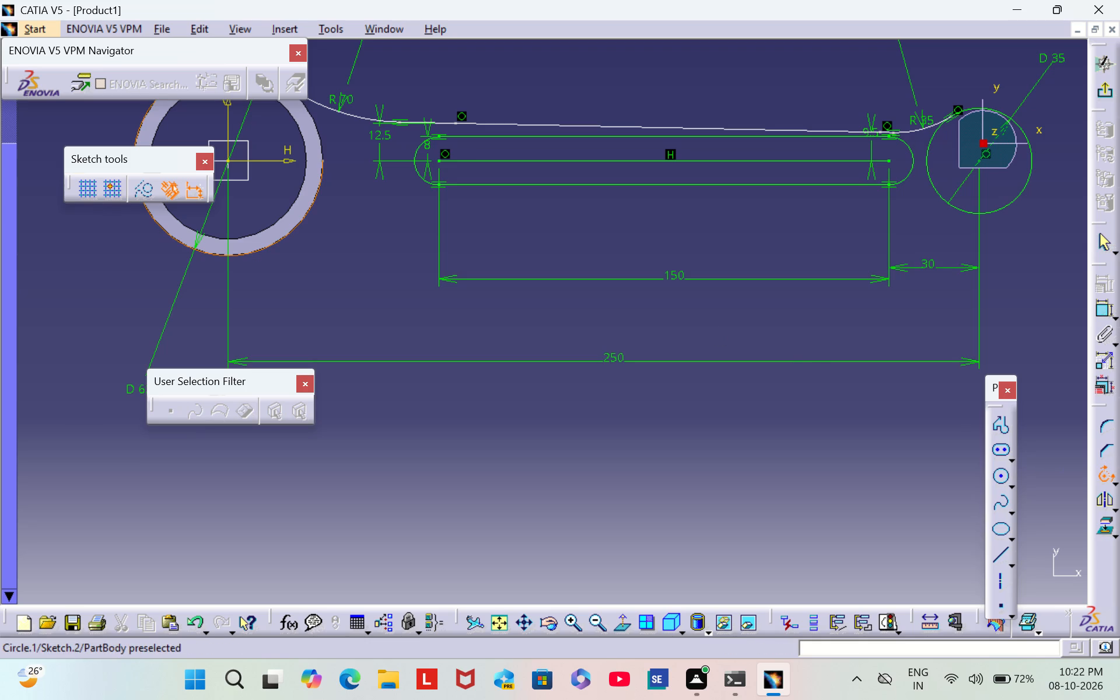
click(290, 232)
click(491, 76)
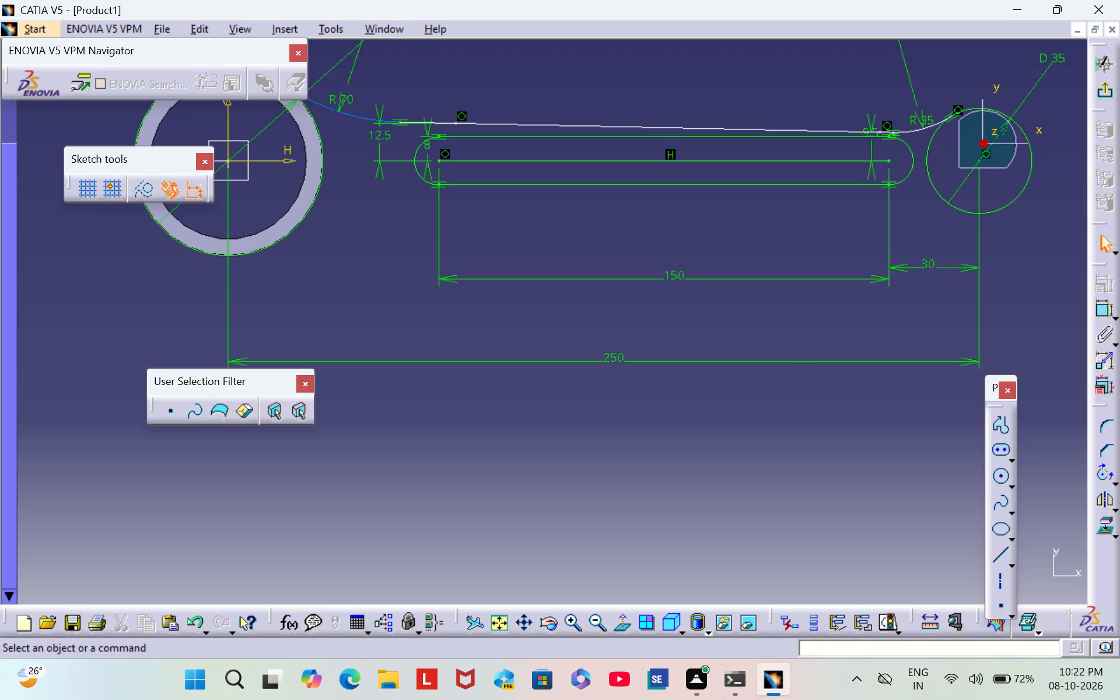
Mirror the R70 arc, the upper sloping line and the R35 arc about the elongated hole's horizontal centre line.
click(348, 116)
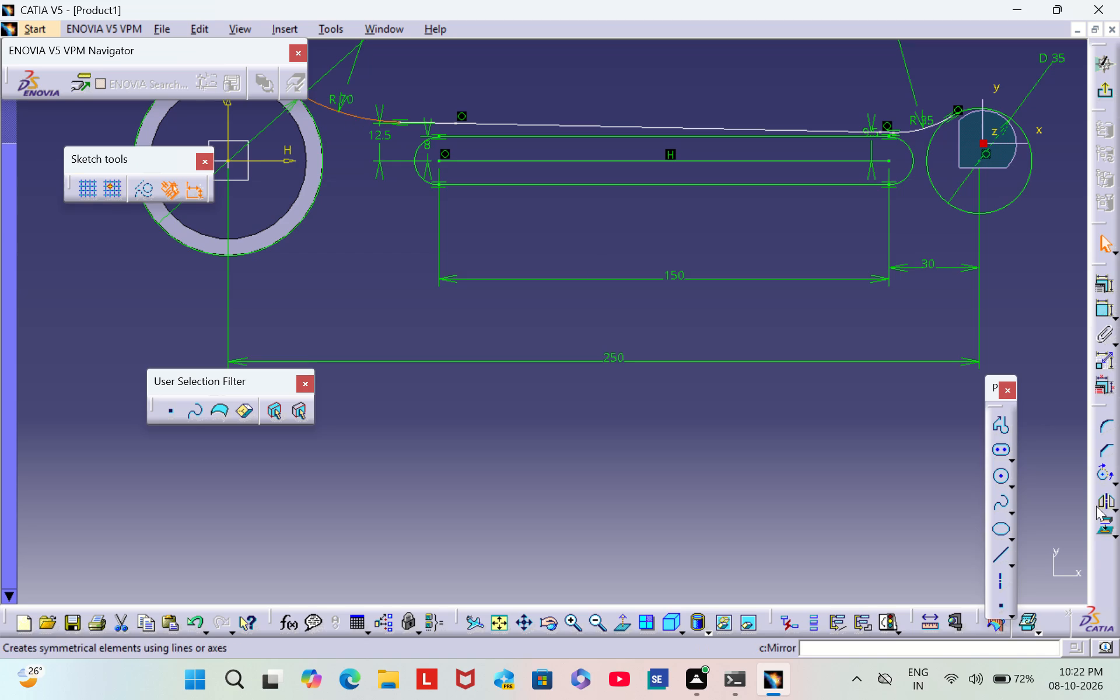
click(1107, 501)
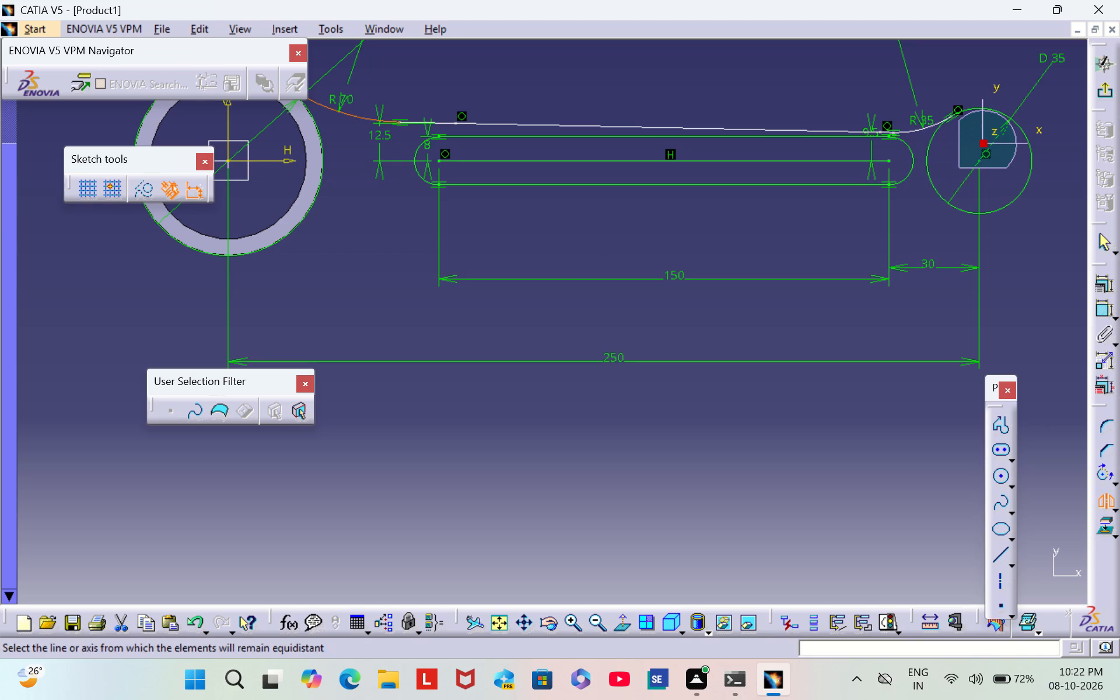
click(515, 160)
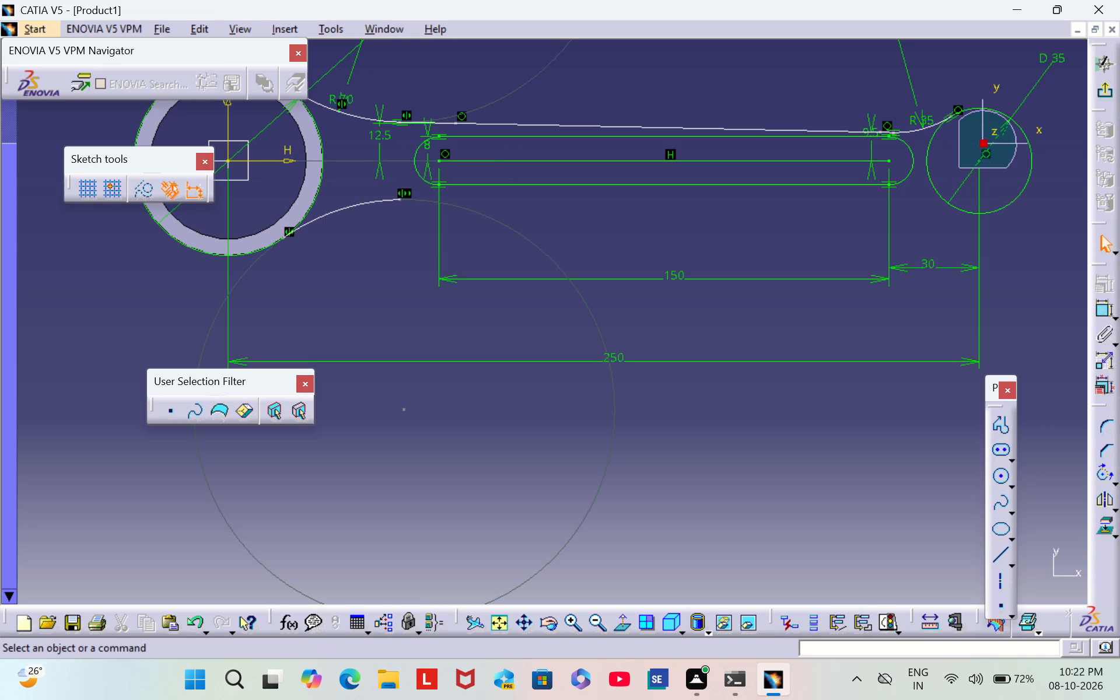
click(627, 124)
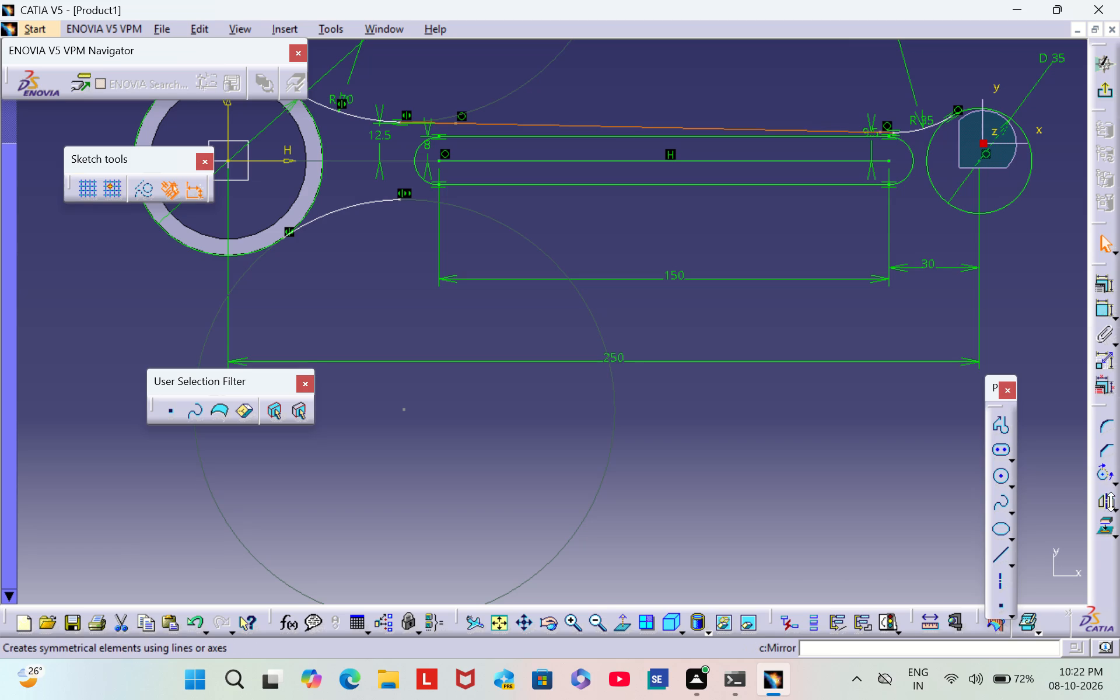
click(1109, 503)
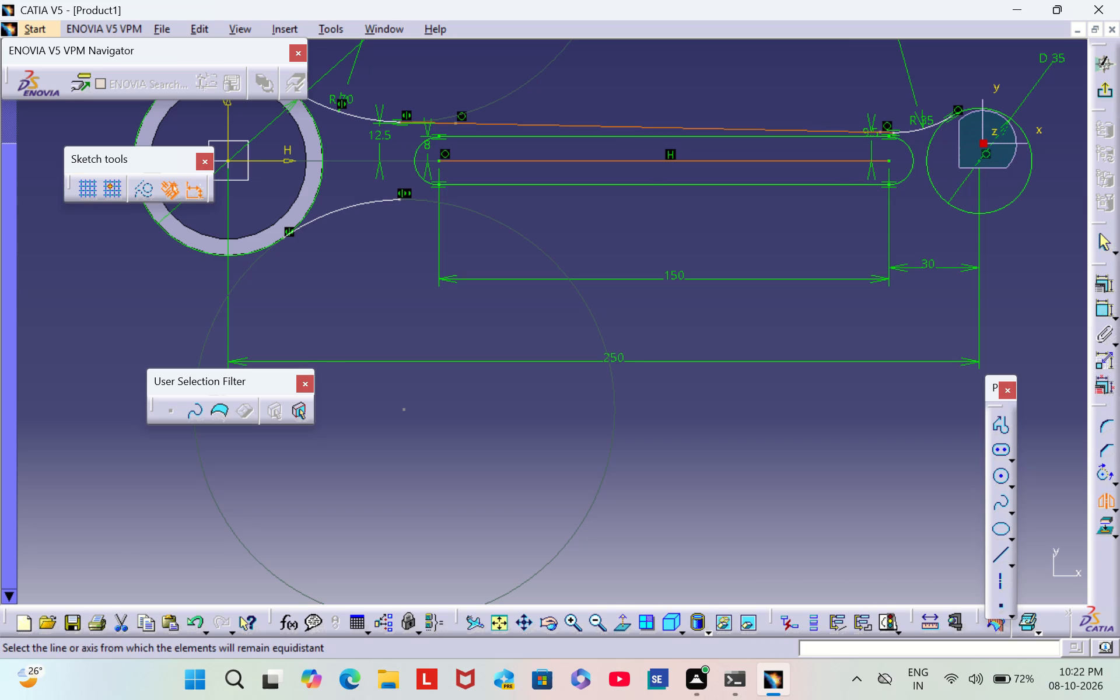
click(585, 162)
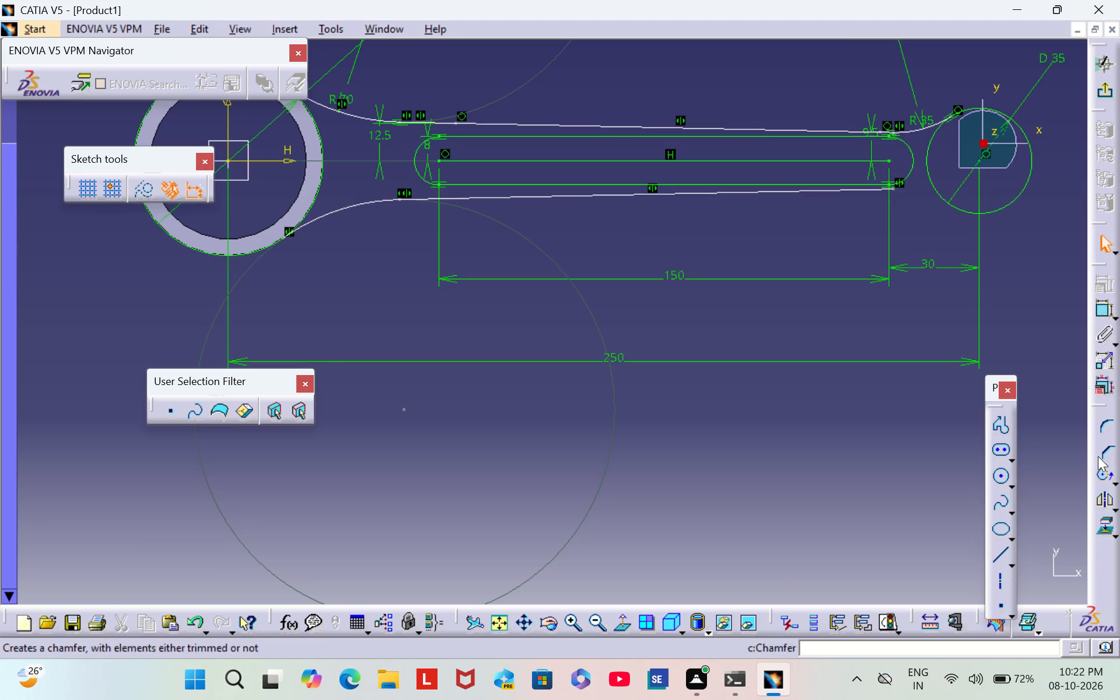
click(1105, 497)
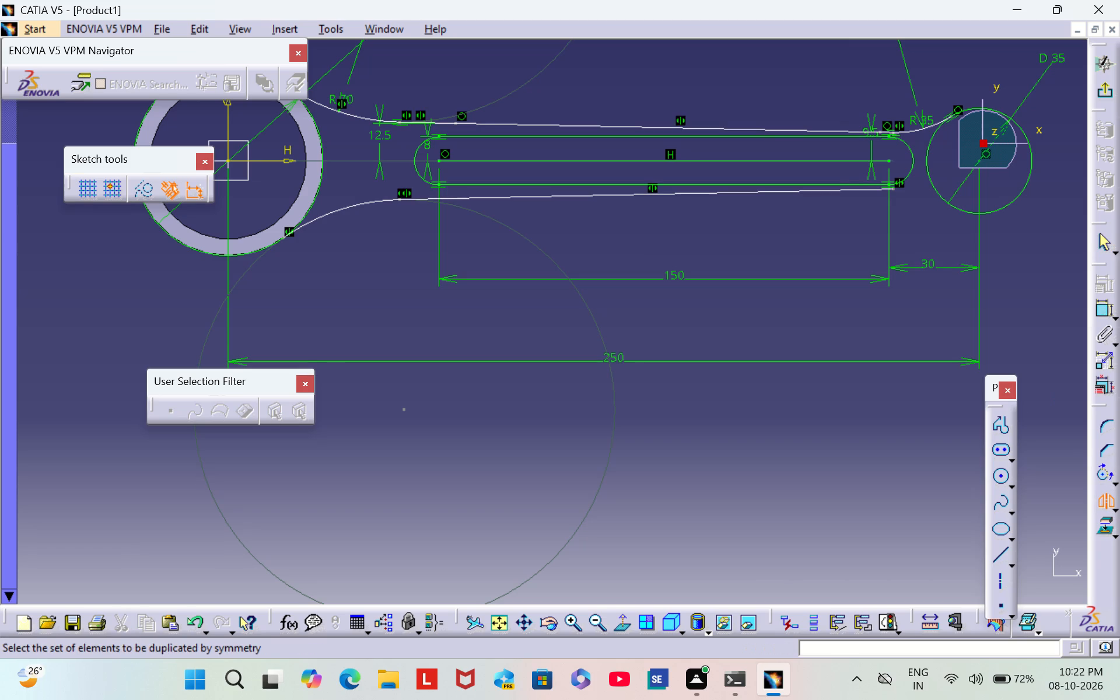
click(913, 127)
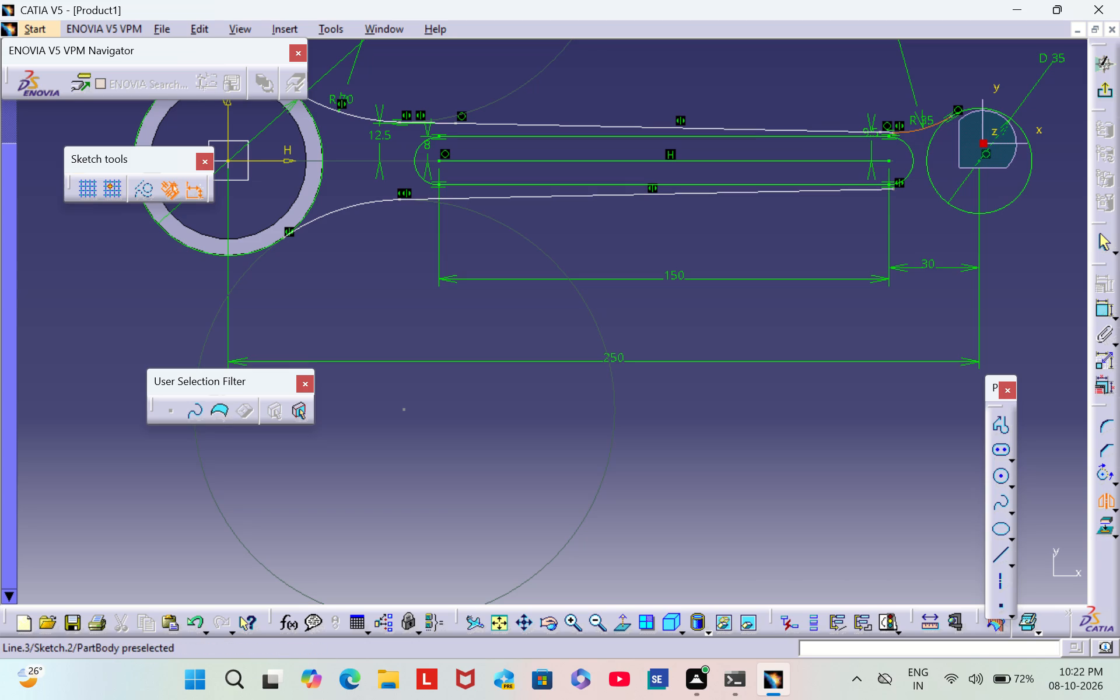
click(810, 159)
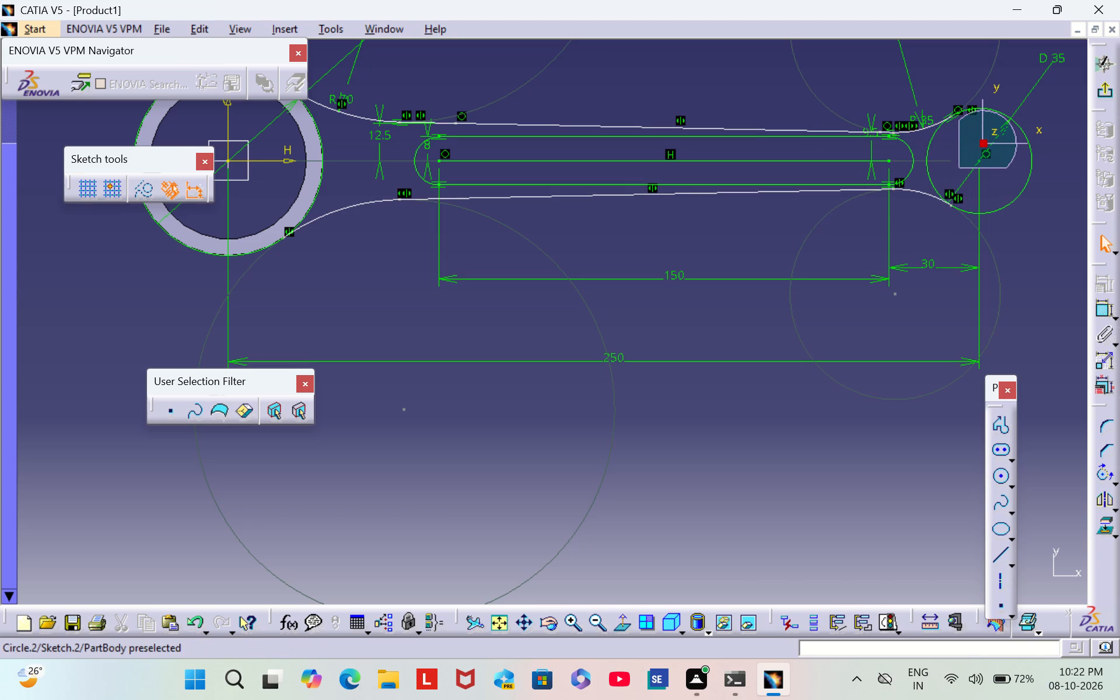
click(1053, 274)
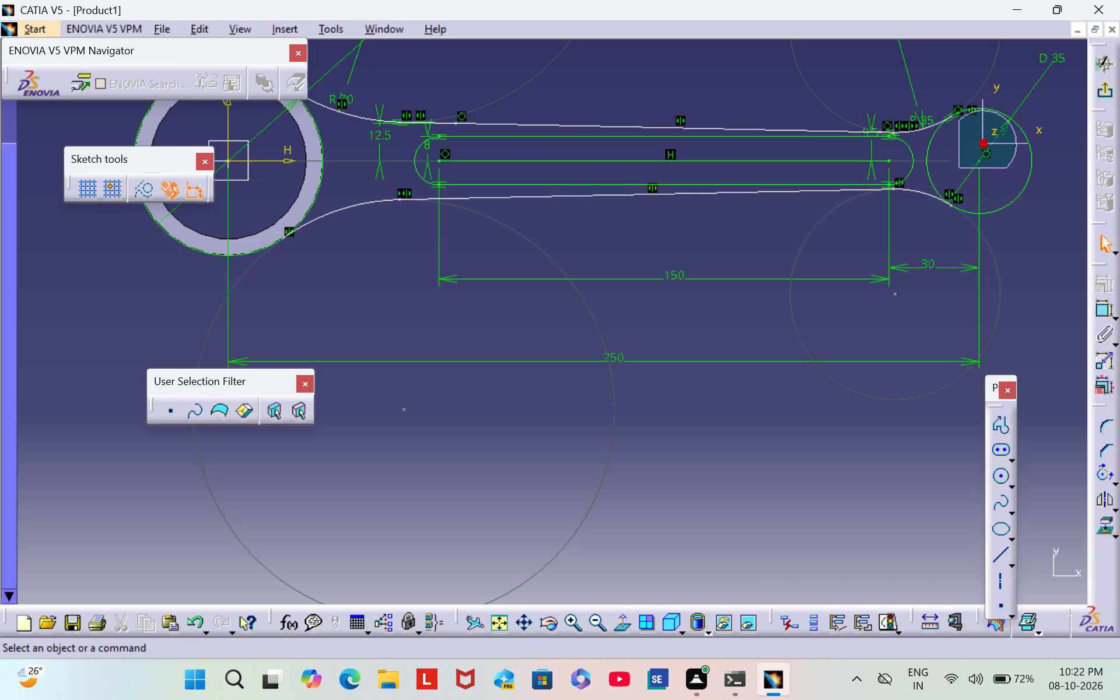
Quick-trim the outer portions of the 63 mm and 35 mm circles to close the arm profile, and exit the sketch.
middle_drag(625, 197, 614, 219)
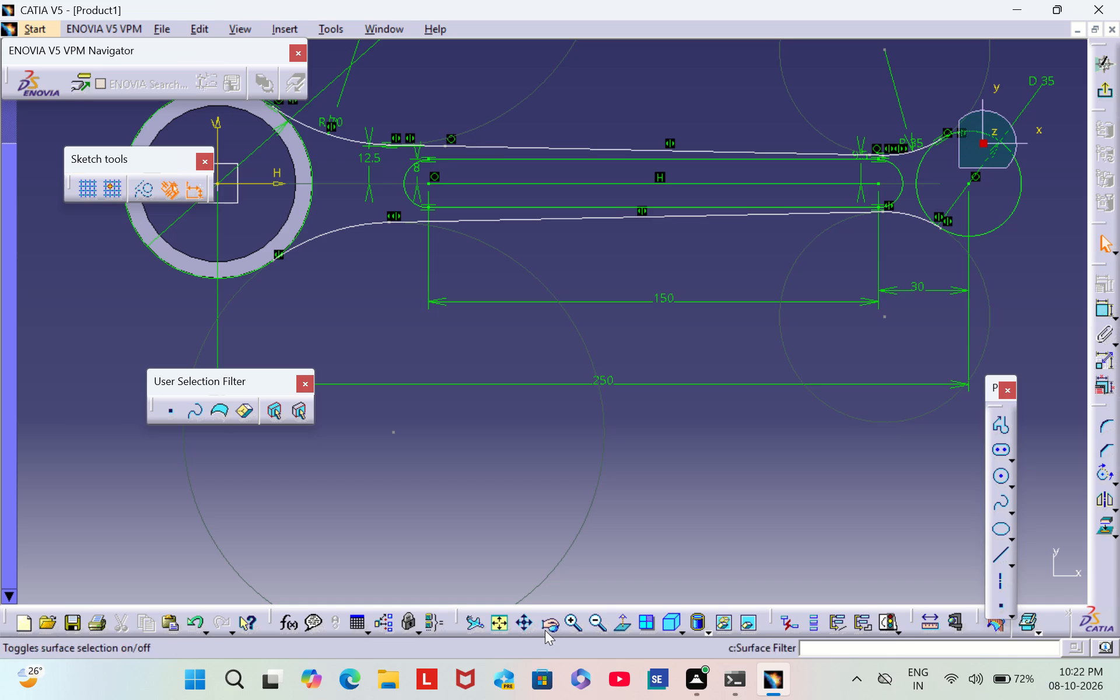
click(587, 625)
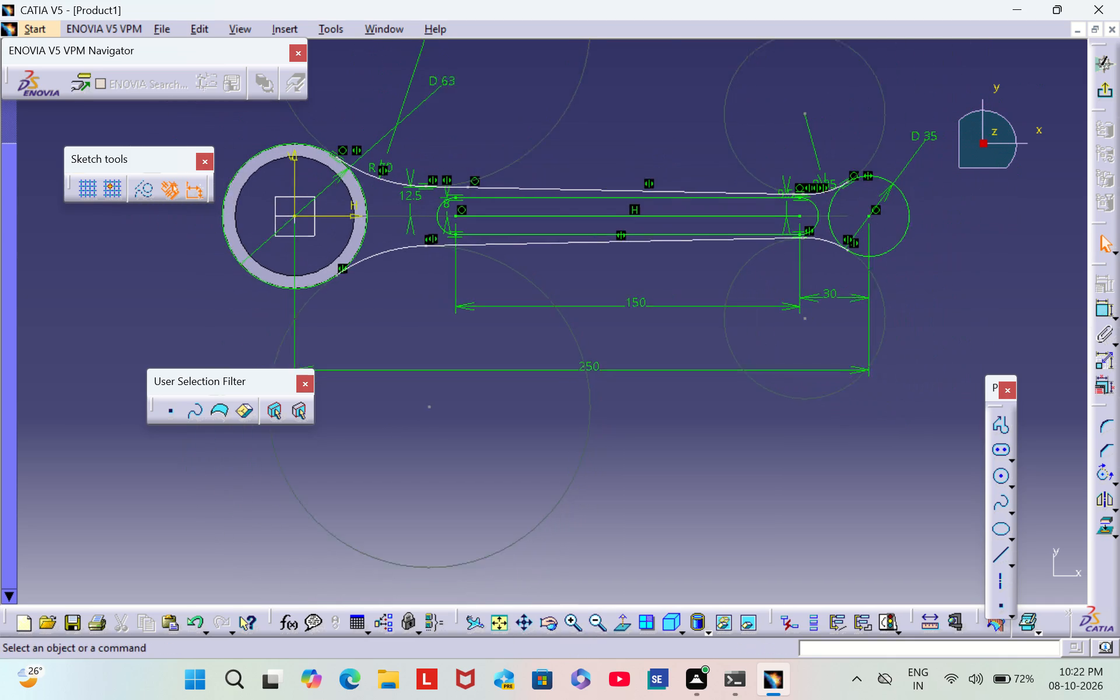
middle_drag(409, 335, 527, 366)
middle_click(527, 366)
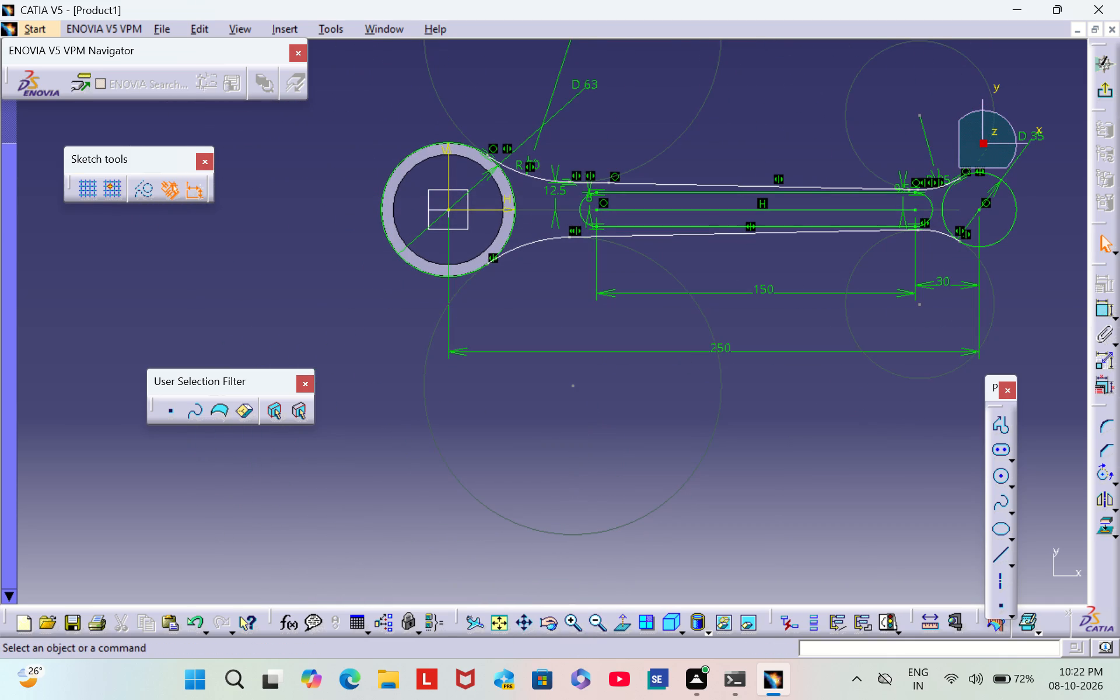
click(1114, 478)
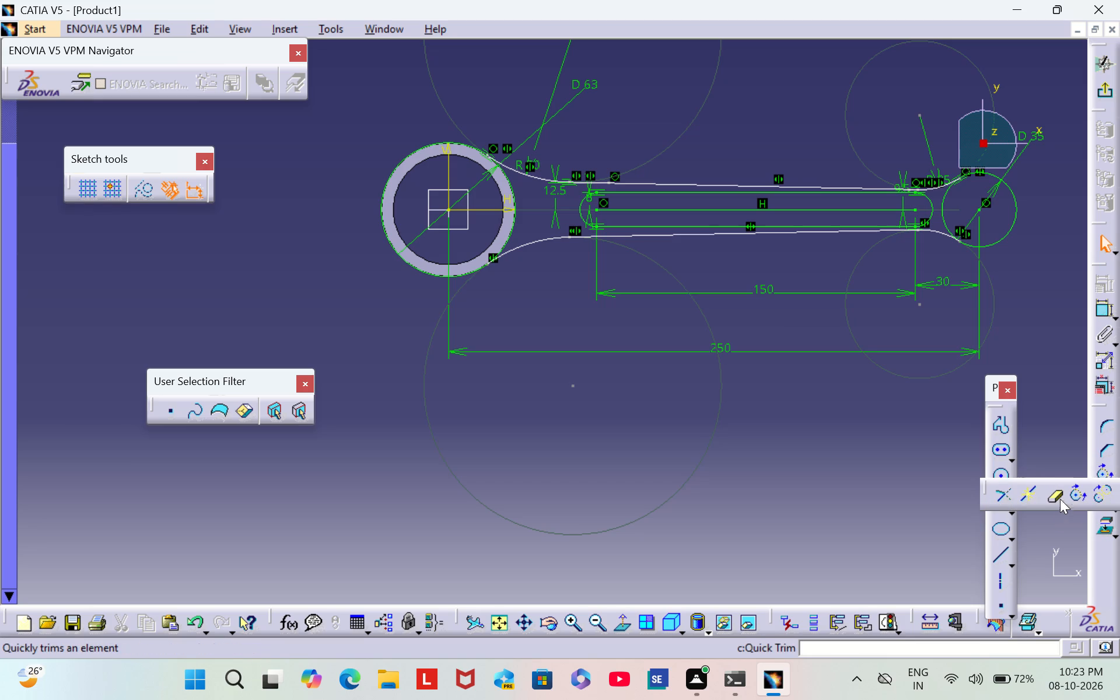
double_click(1059, 491)
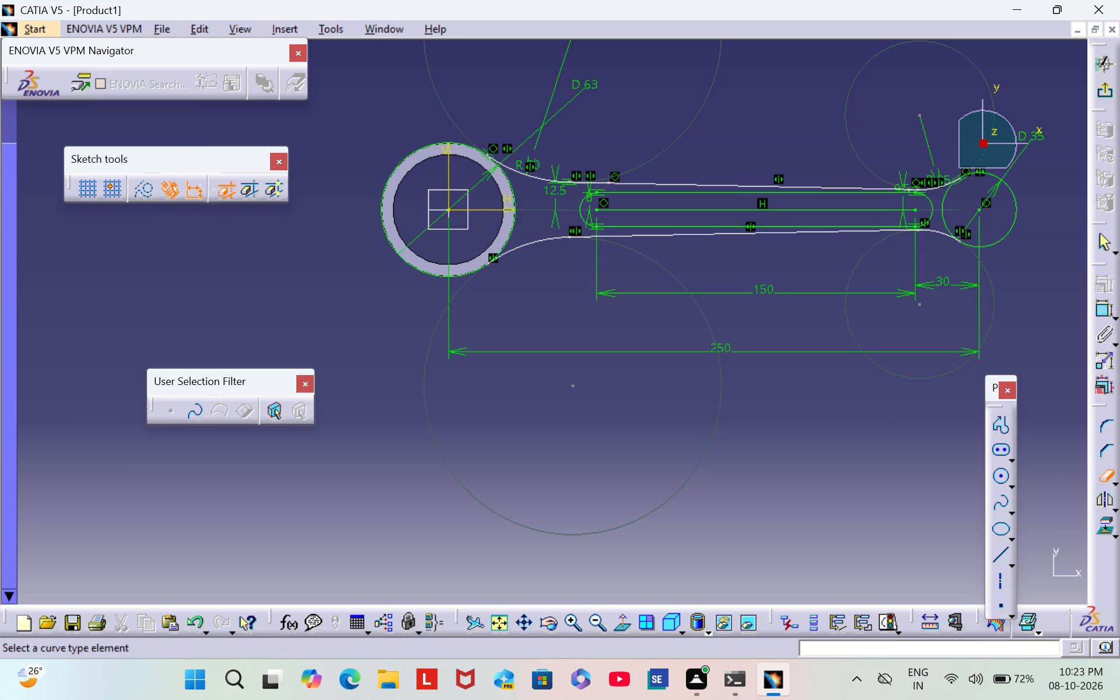
click(383, 215)
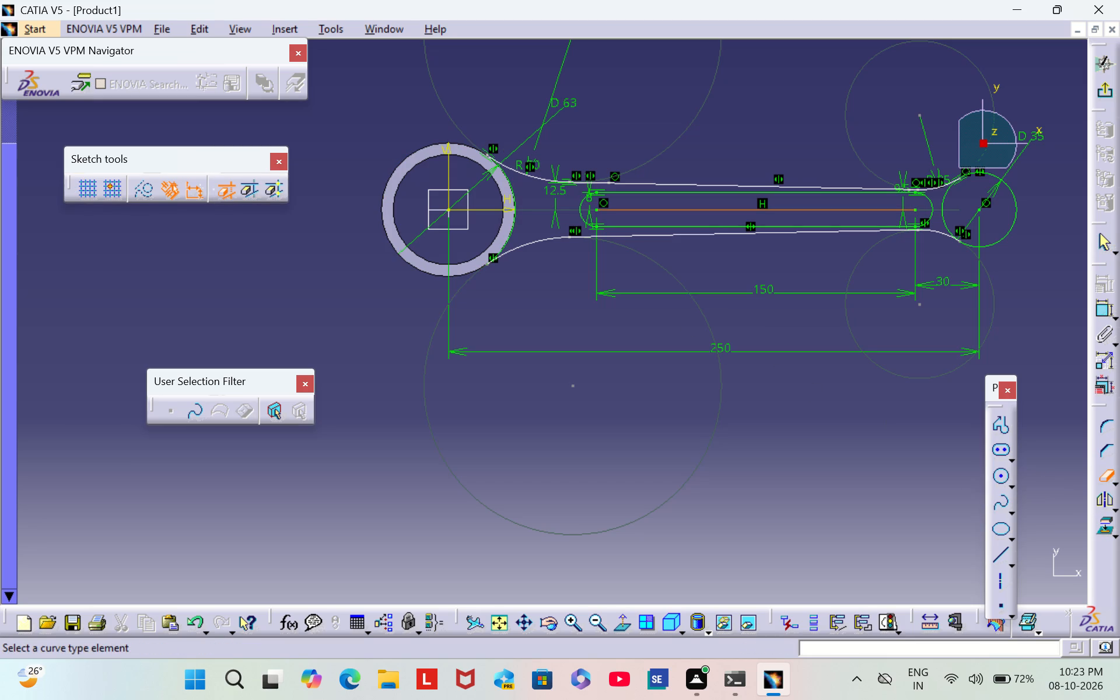
click(1012, 218)
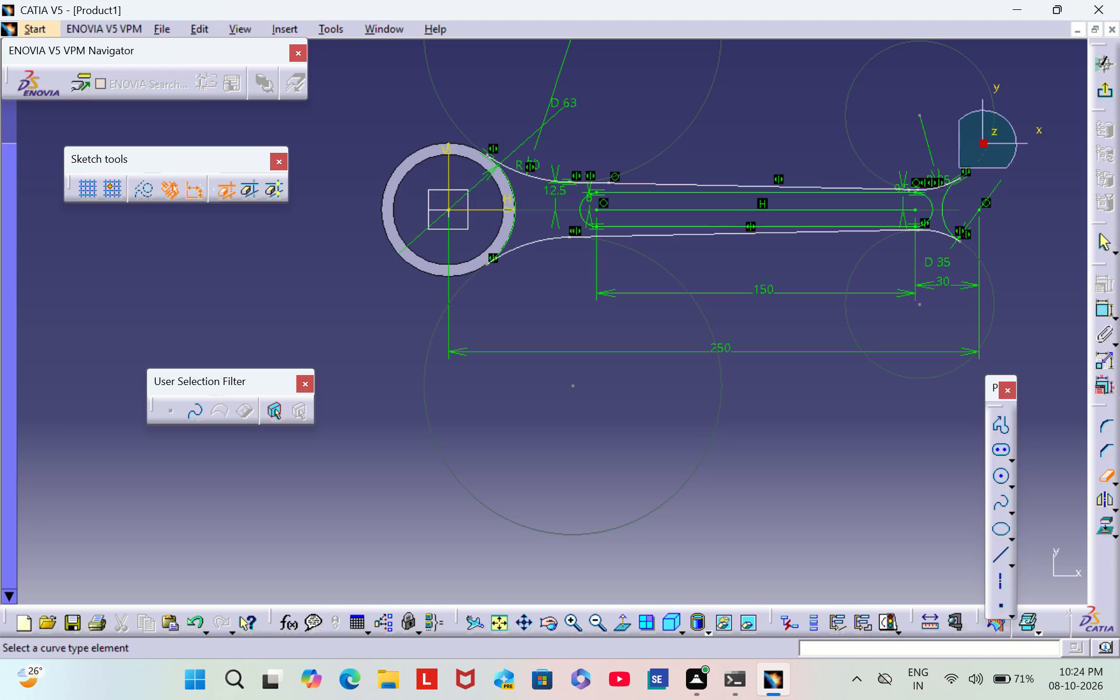
click(1101, 95)
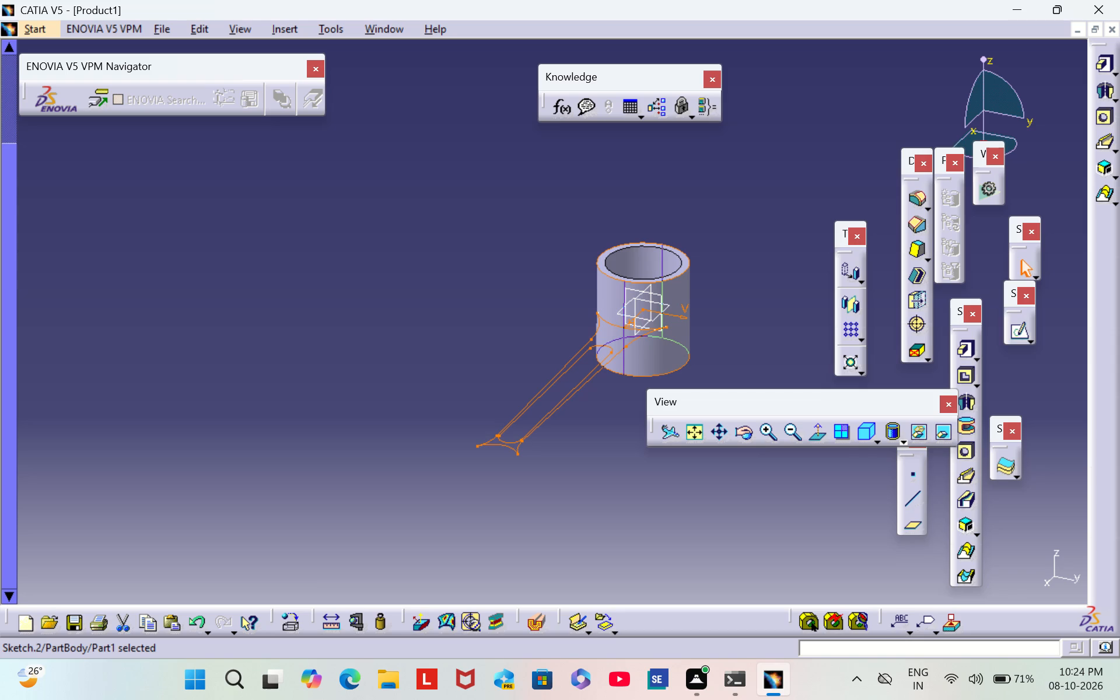
Pad the slotted arm profile with a length of 42/2 (21 mm) and mirrored extent.
click(768, 433)
triple_click(768, 433)
scroll(775, 369, down, 1)
middle_drag(775, 369, 704, 344)
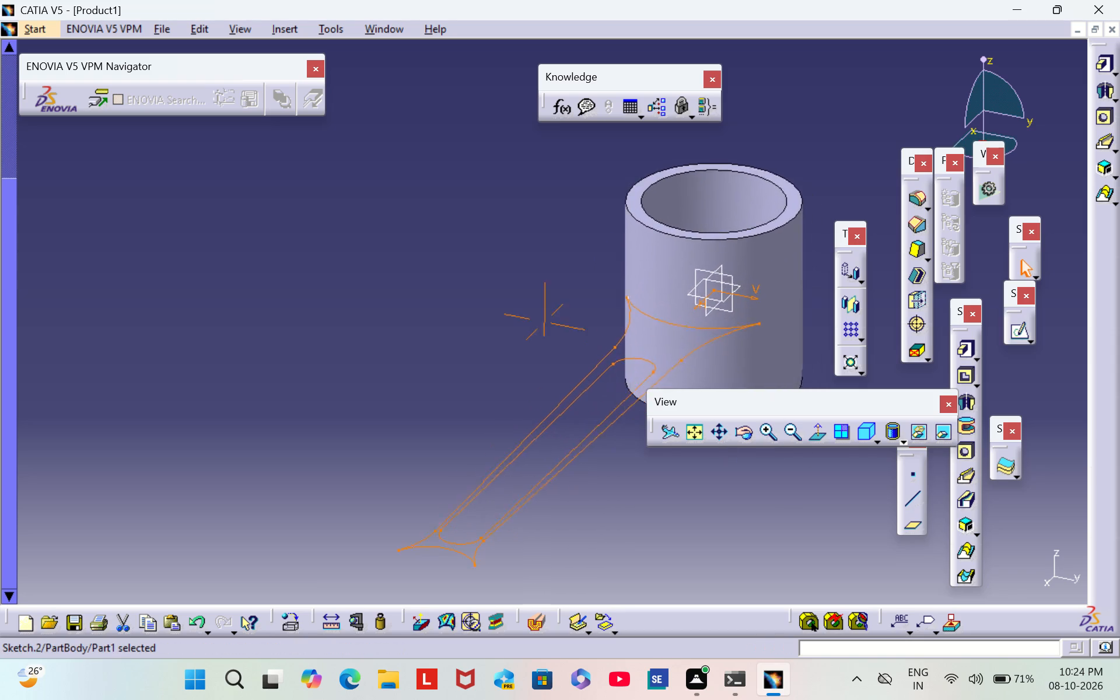
middle_drag(704, 344, 673, 247)
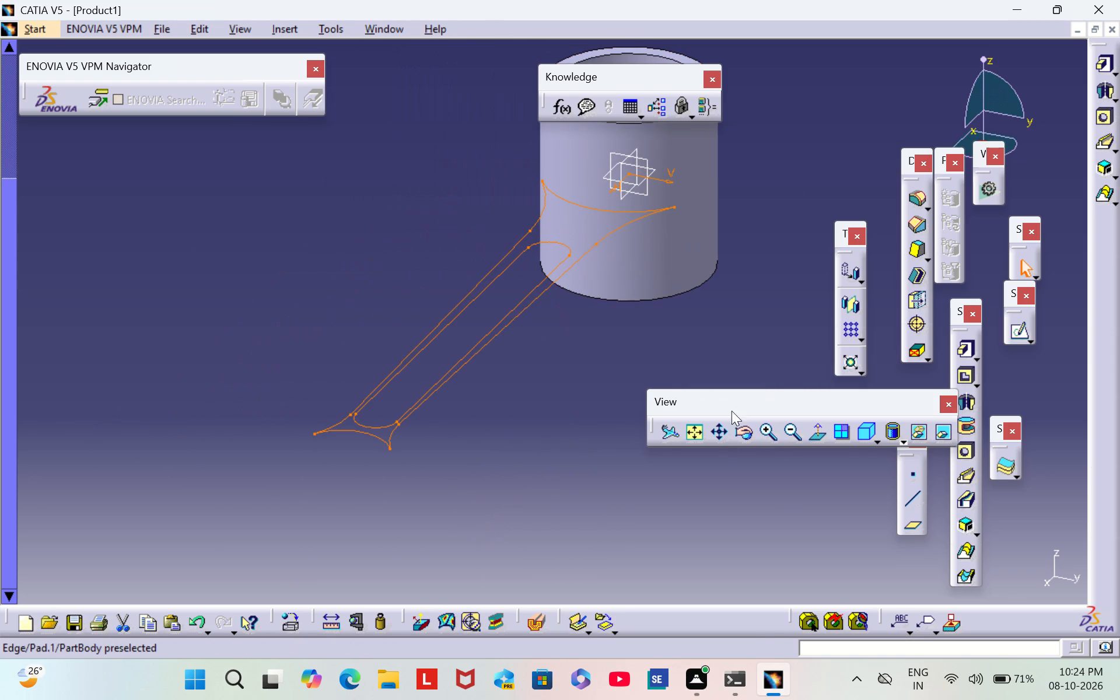
triple_click(760, 430)
click(760, 430)
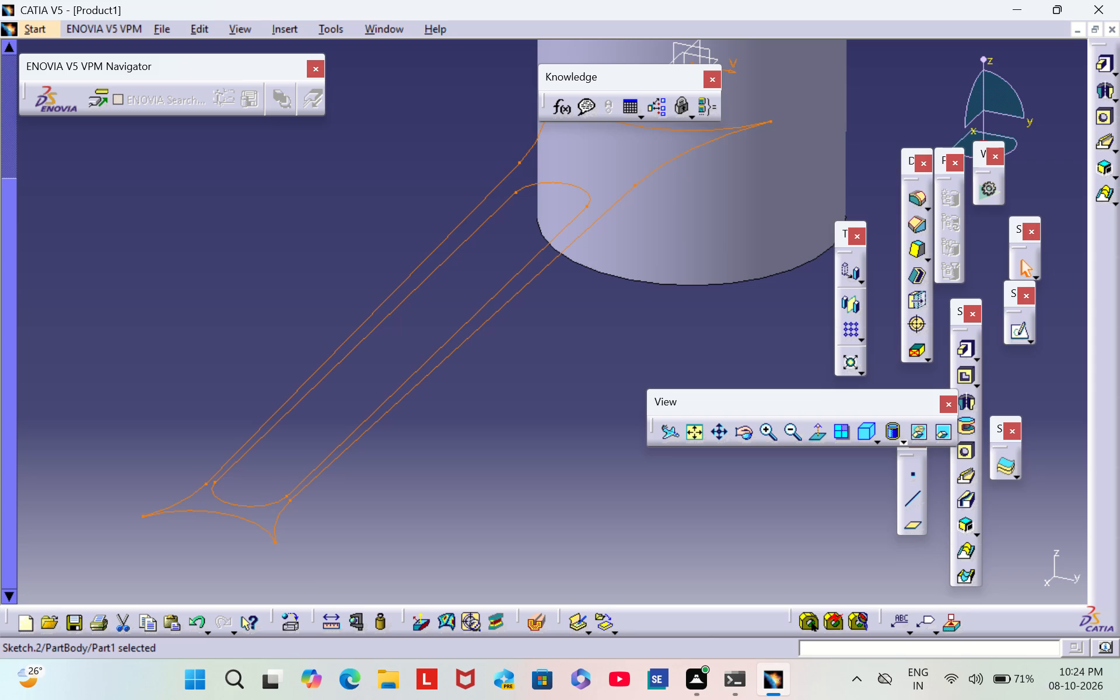
click(963, 352)
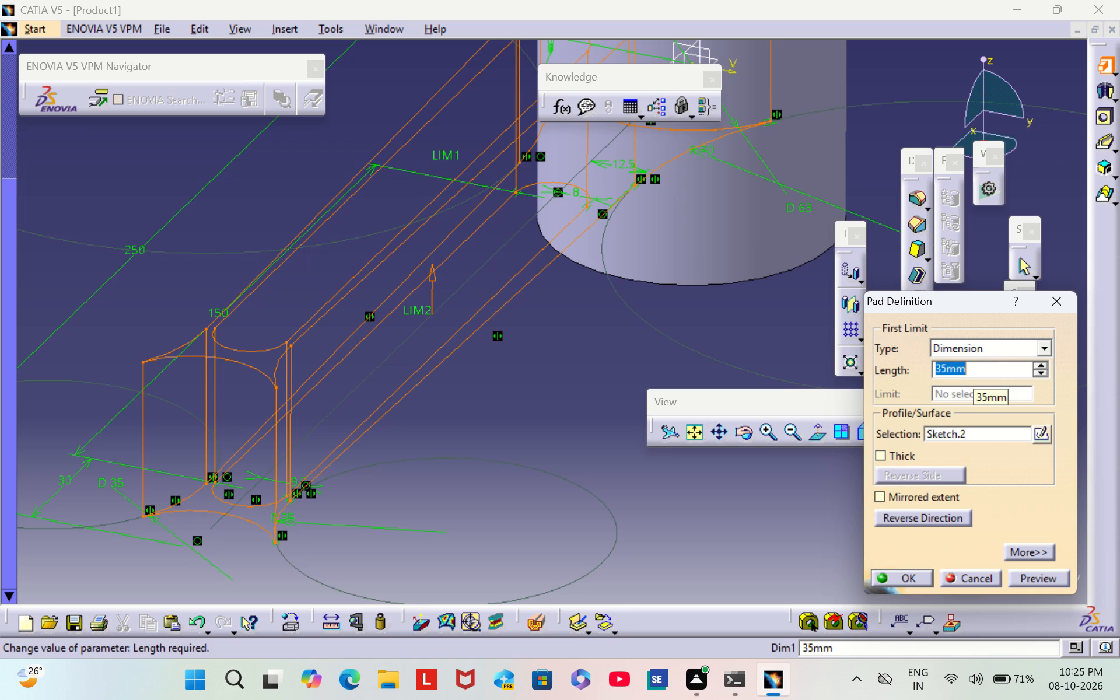
key(BackSpace)
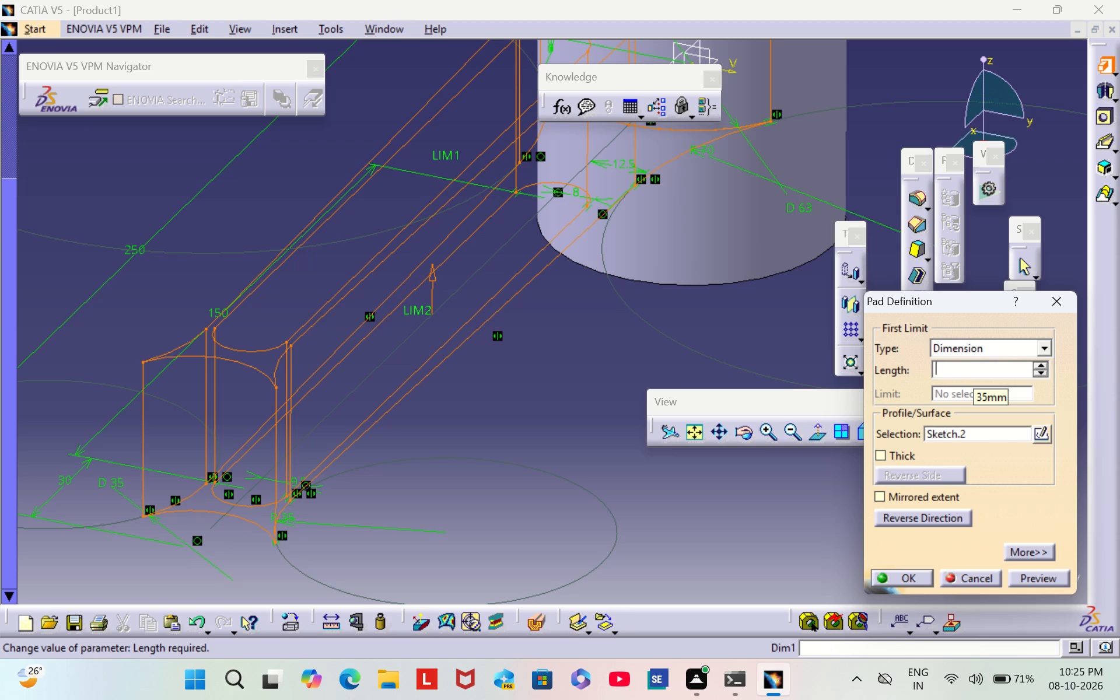
text(42)
key(slash)
key(2)
click(783, 429)
click(783, 429)
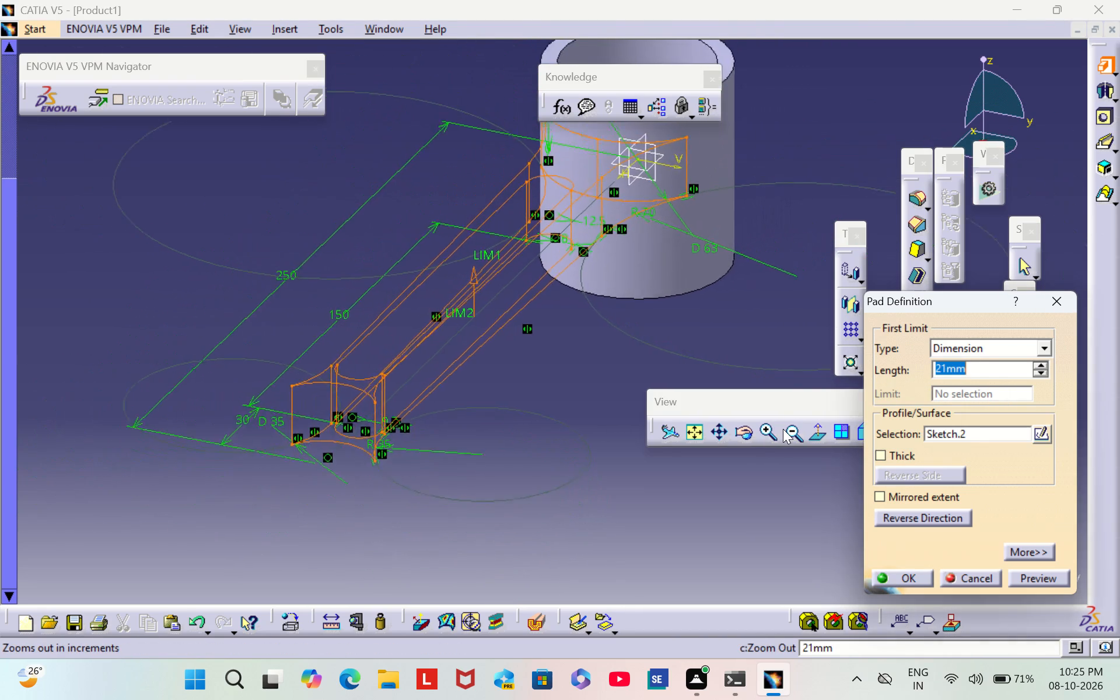
click(884, 499)
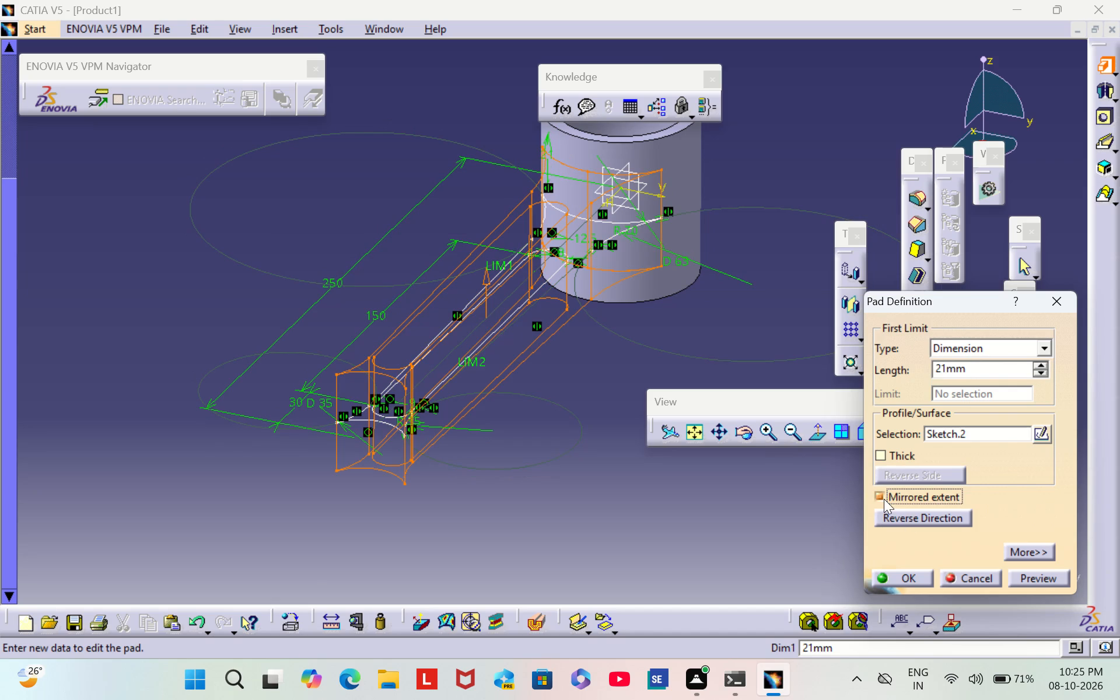
click(884, 499)
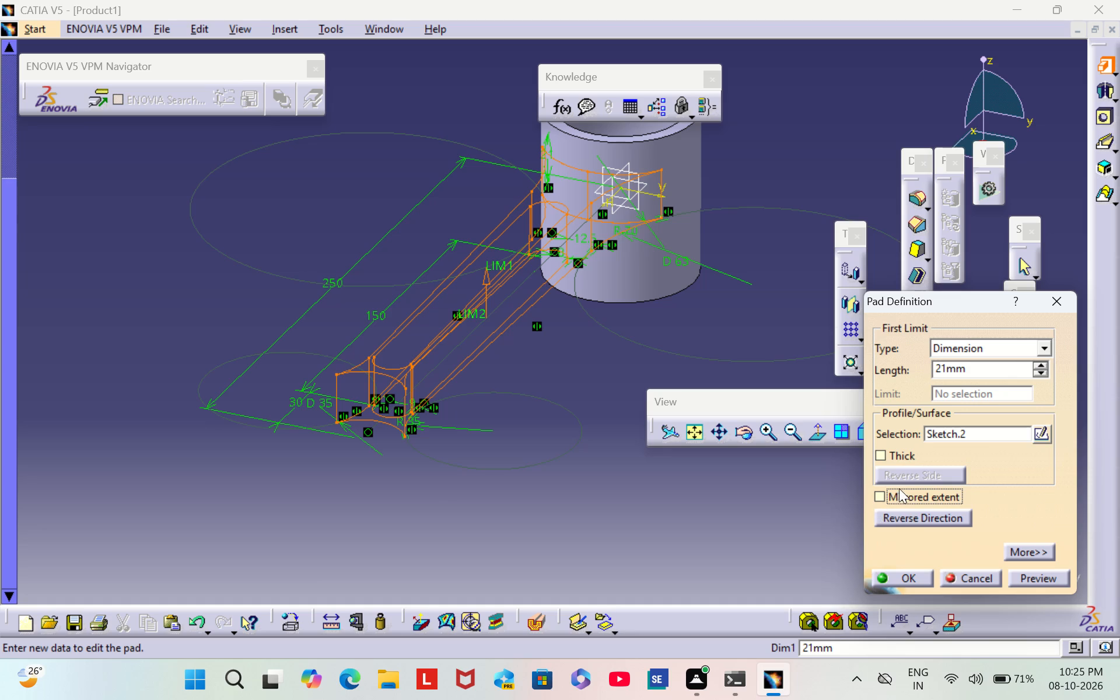
click(889, 494)
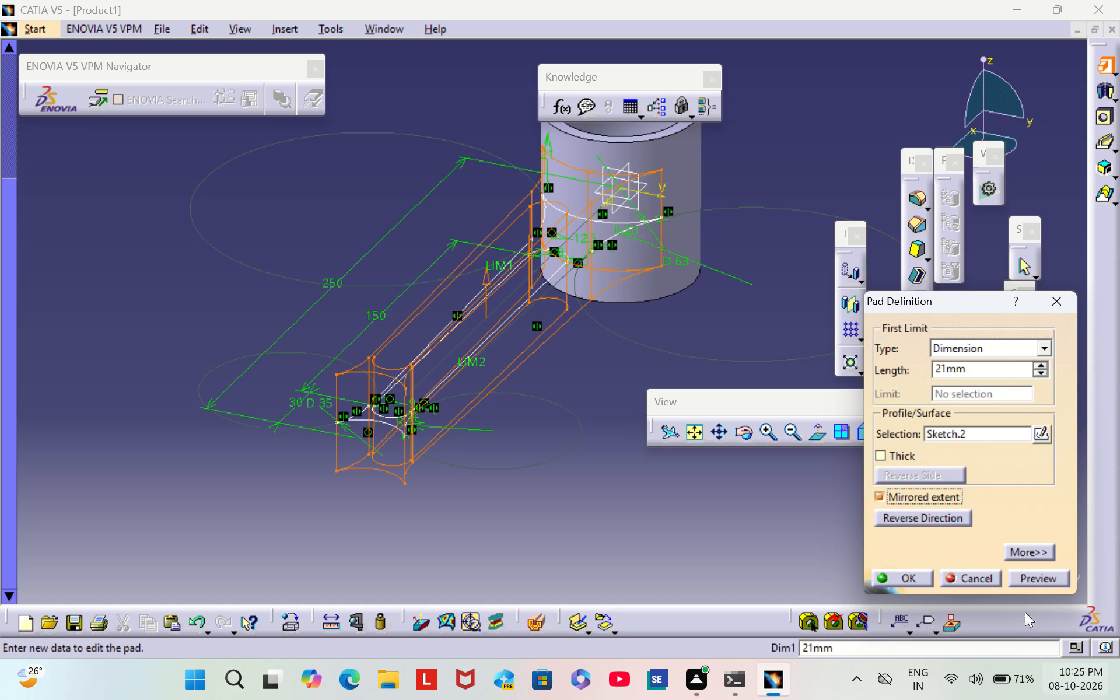
click(1035, 575)
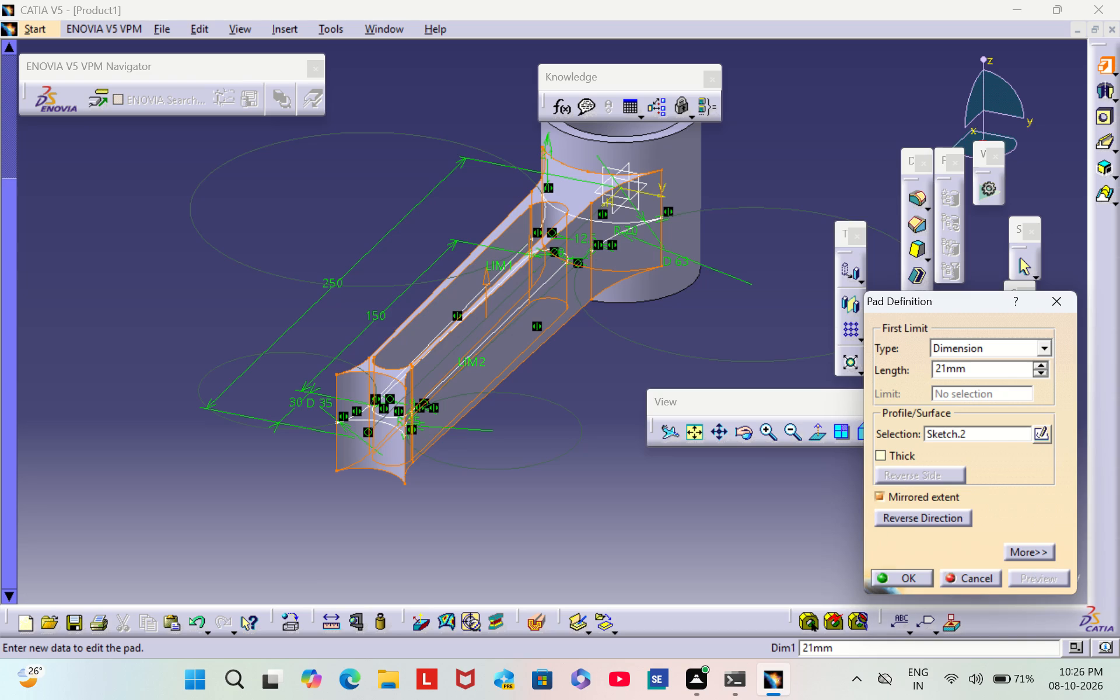
click(903, 577)
click(744, 345)
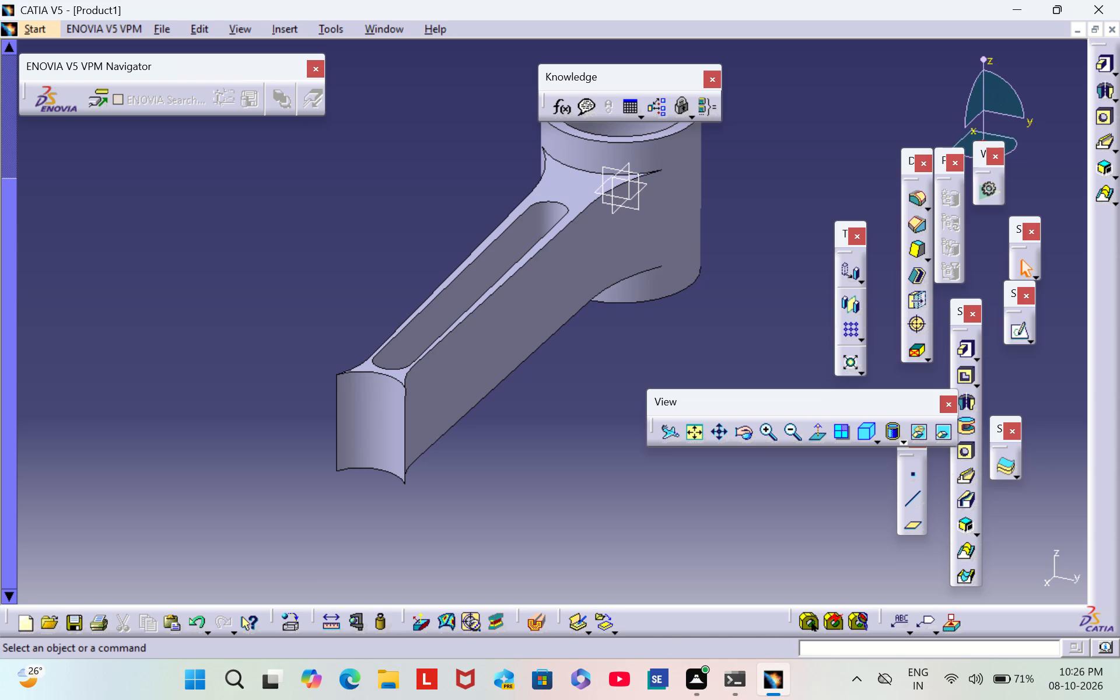
Start a sketch on the arm's top face and draw a circle about 90 mm in diameter centred on the origin.
click(560, 192)
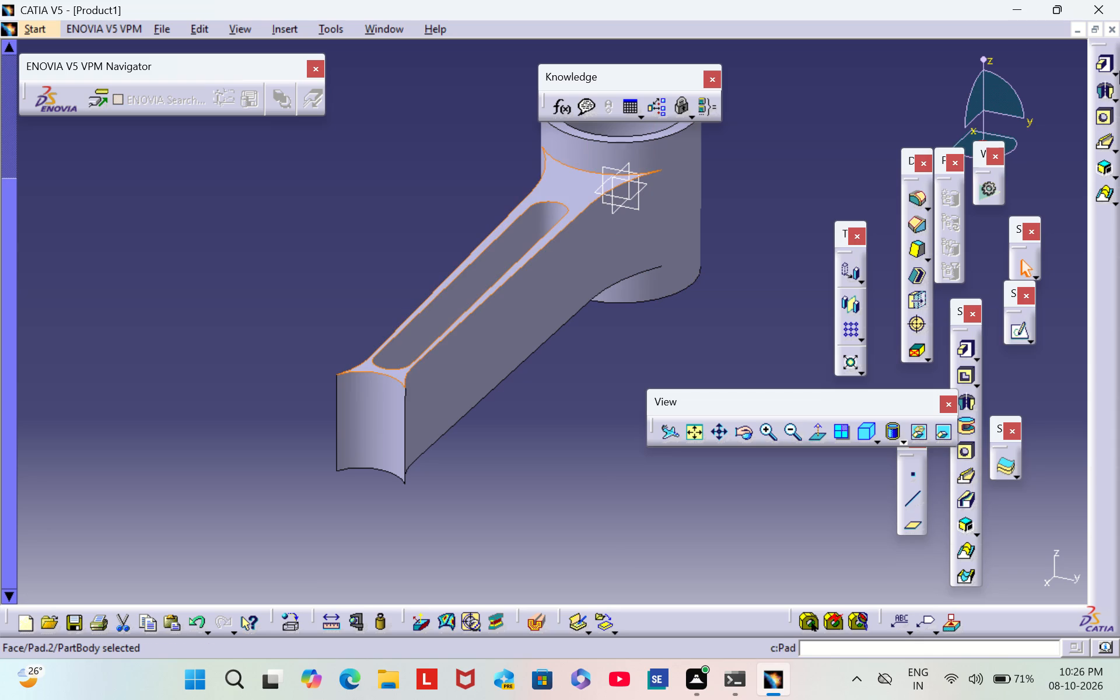
click(1014, 335)
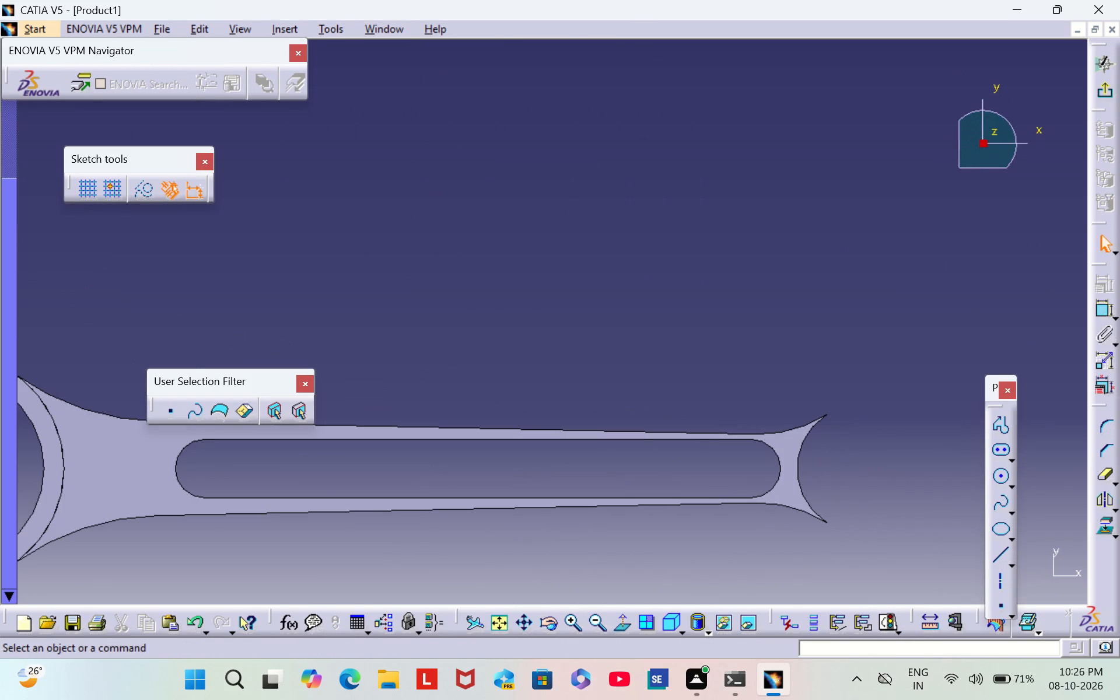
middle_drag(552, 357, 747, 176)
middle_click(748, 174)
middle_click(748, 174)
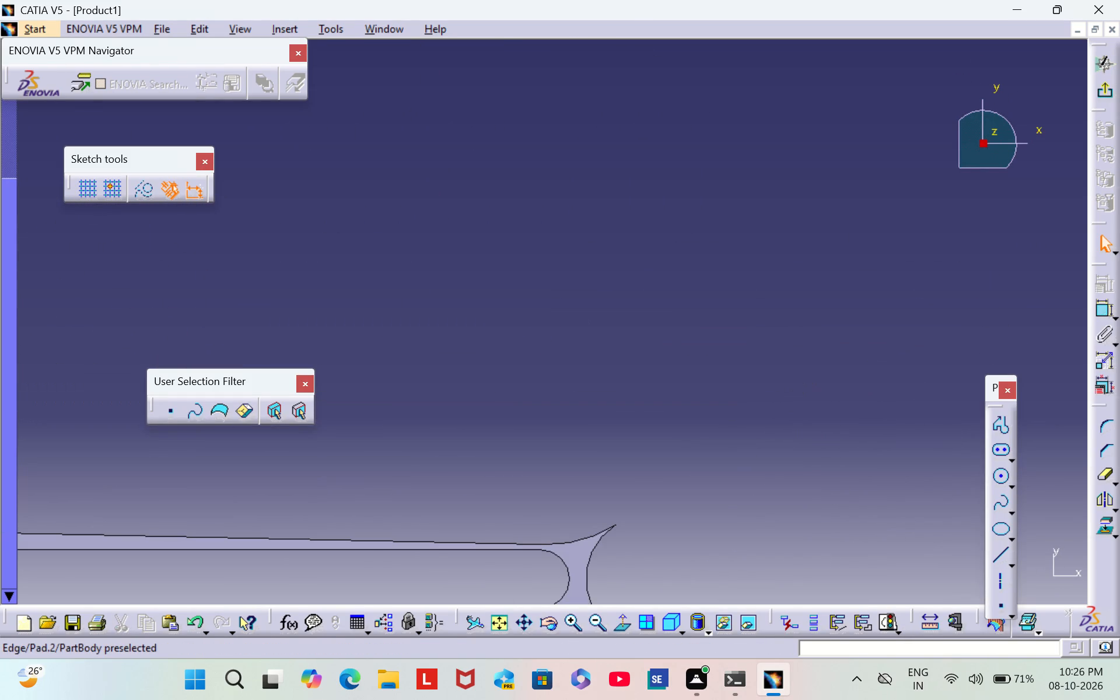
click(504, 624)
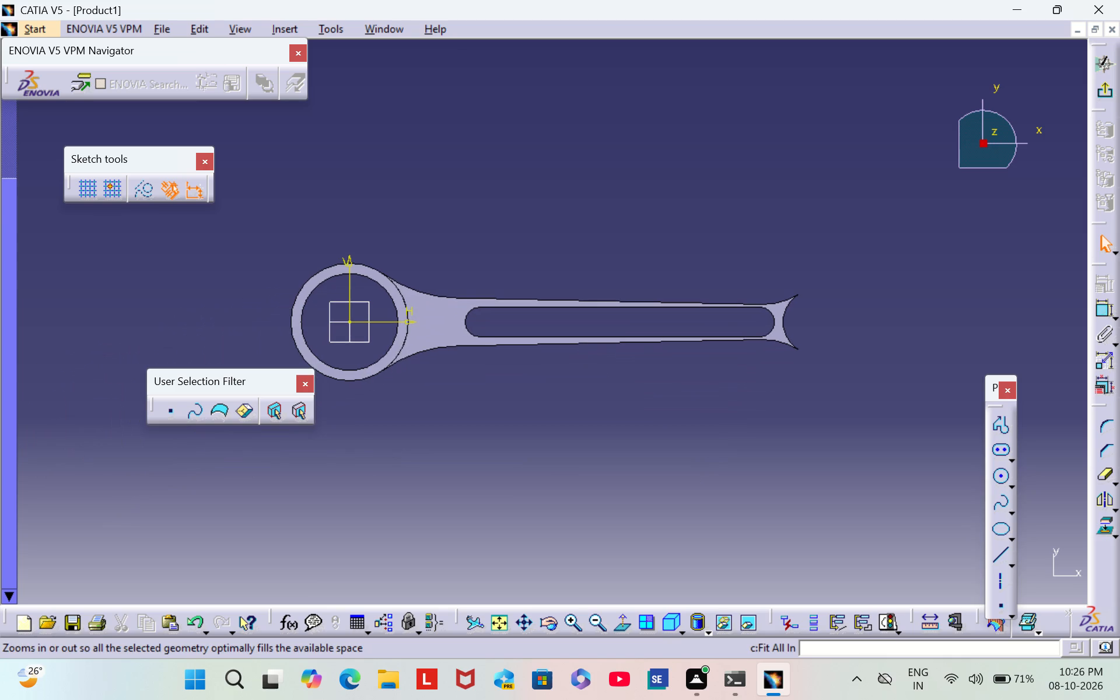
click(566, 622)
click(566, 621)
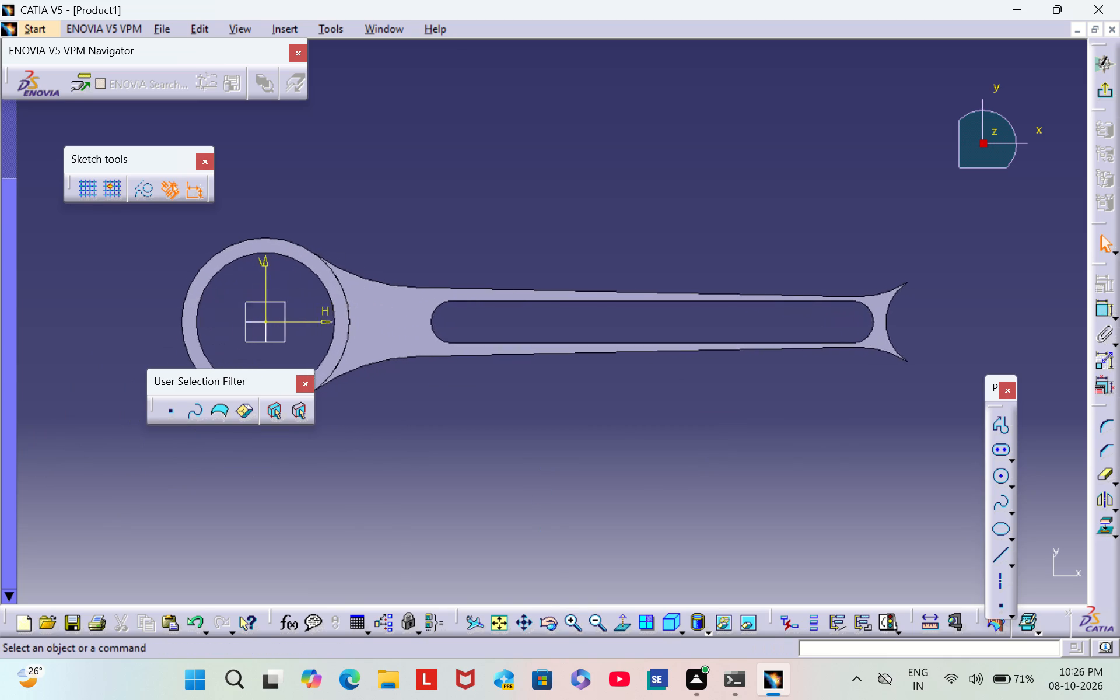
middle_drag(545, 447, 537, 384)
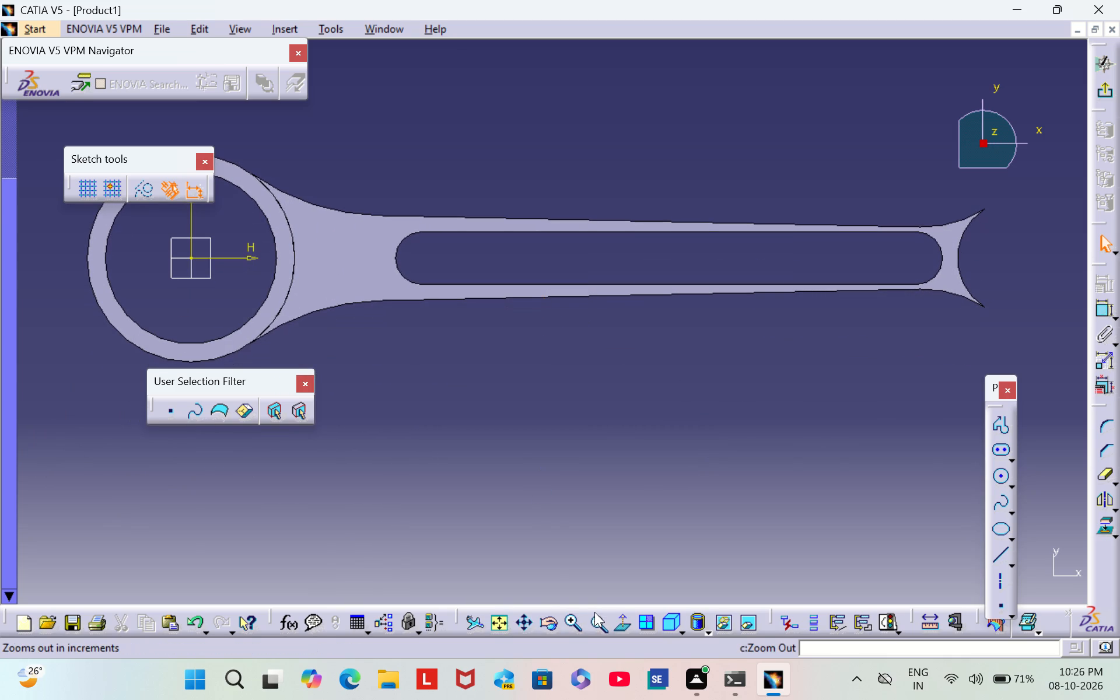
click(595, 612)
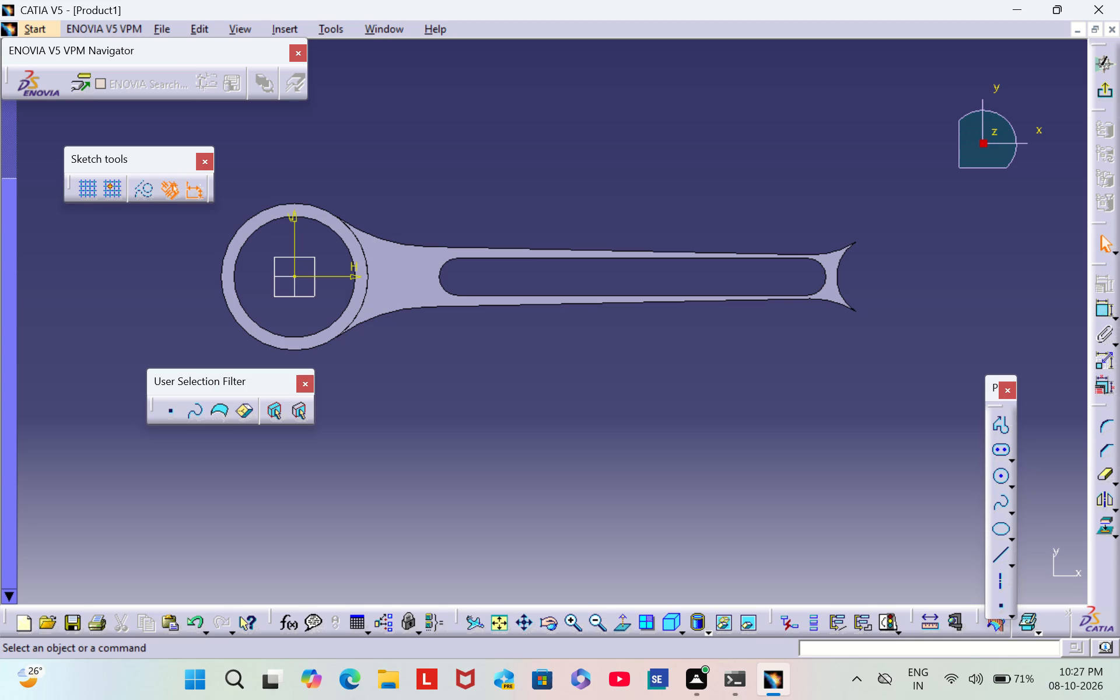
click(1003, 475)
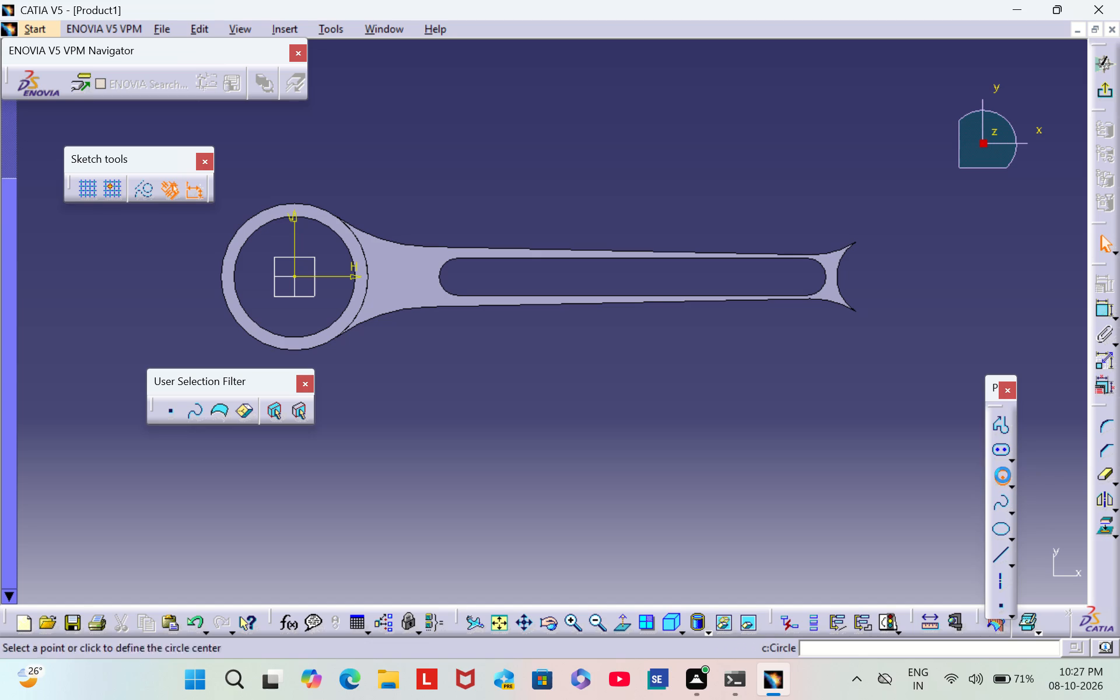
click(293, 275)
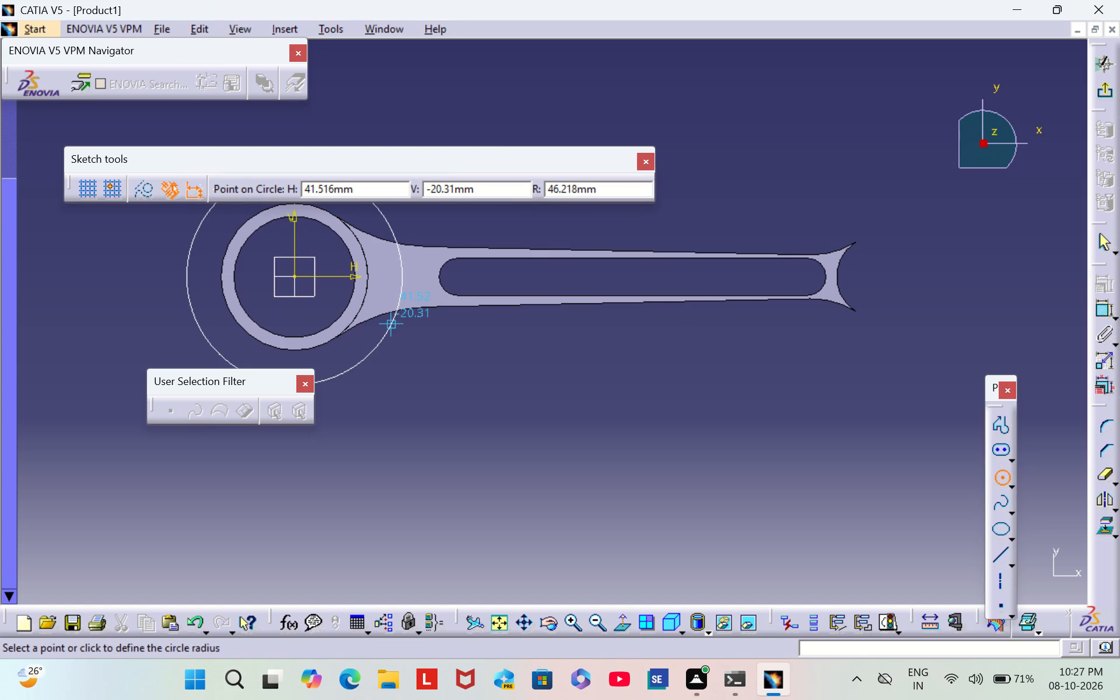
click(385, 327)
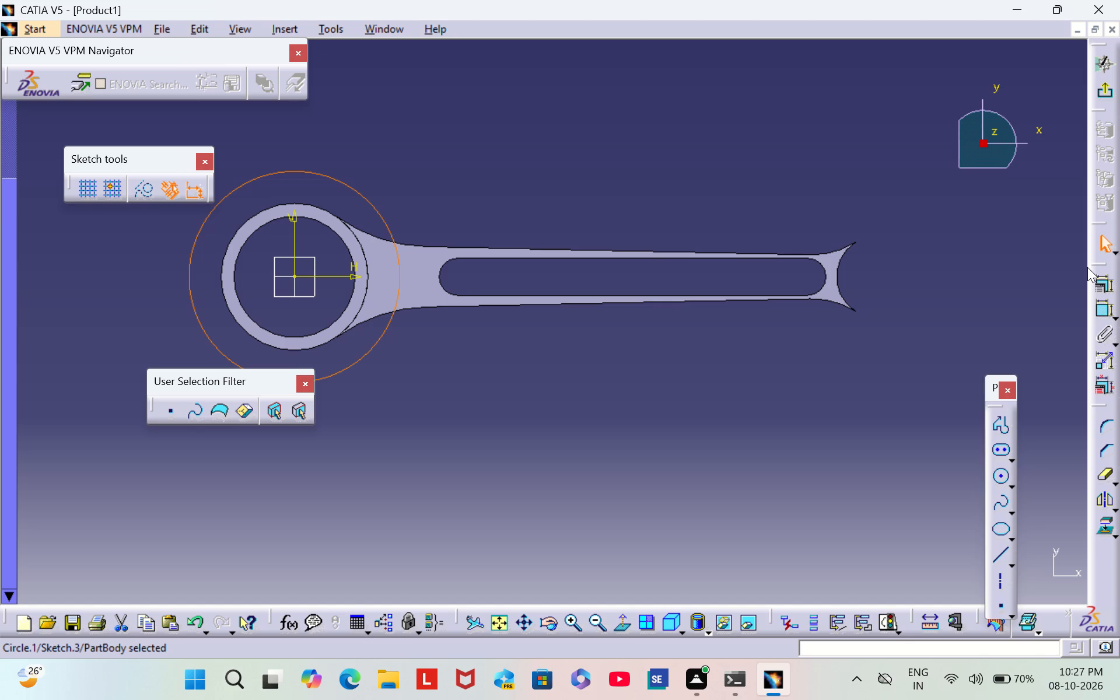
Dimension the circle around the hollow cylinder with a diameter of 63 mm.
click(1101, 308)
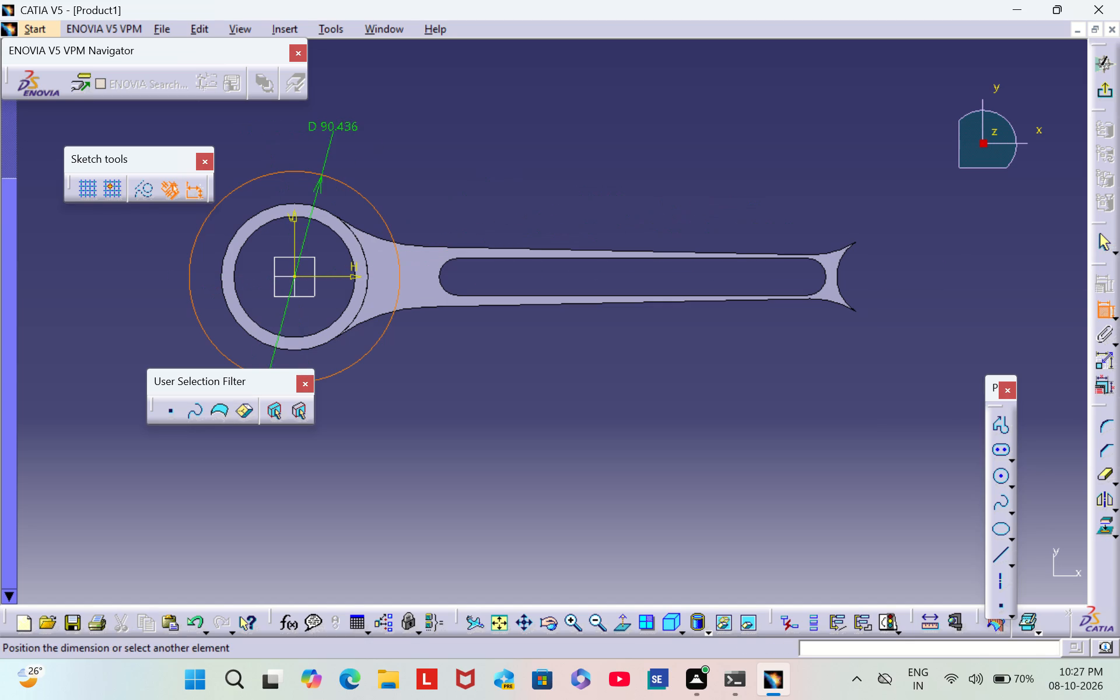
click(348, 117)
double_click(356, 111)
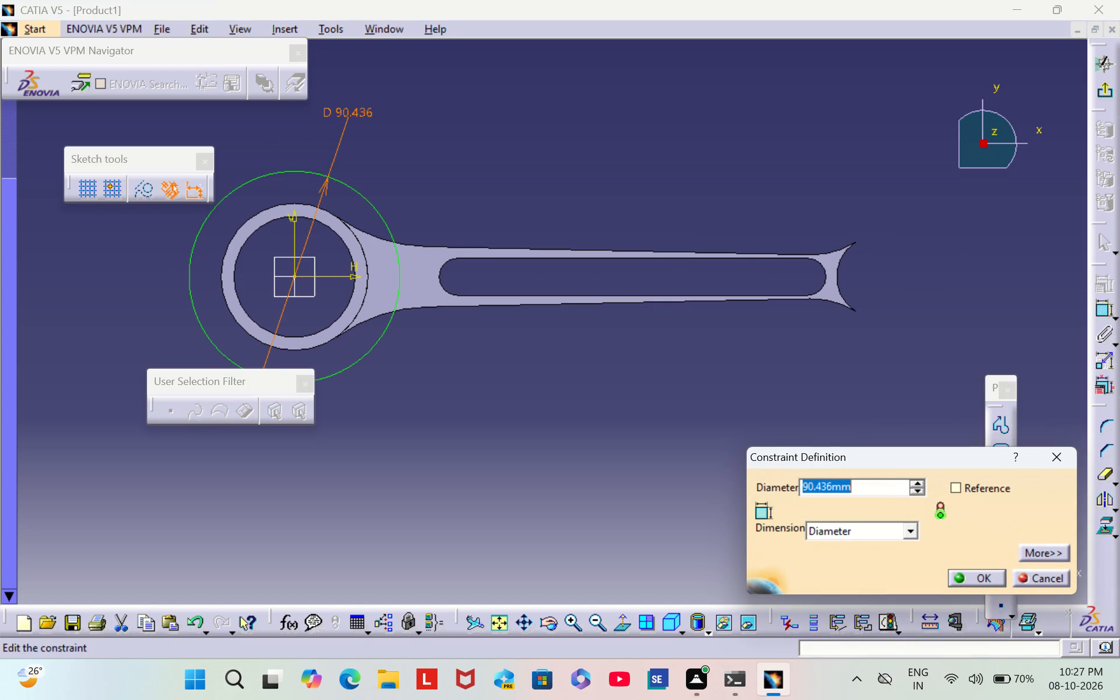
key(BackSpace)
text(63)
key(Return)
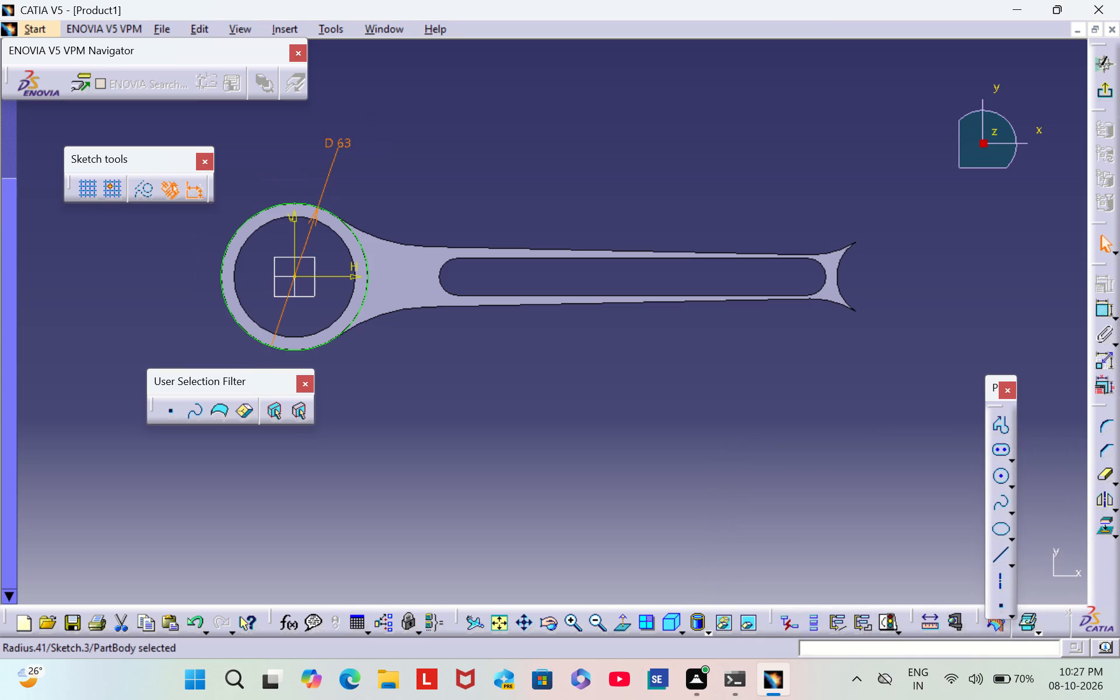
click(394, 204)
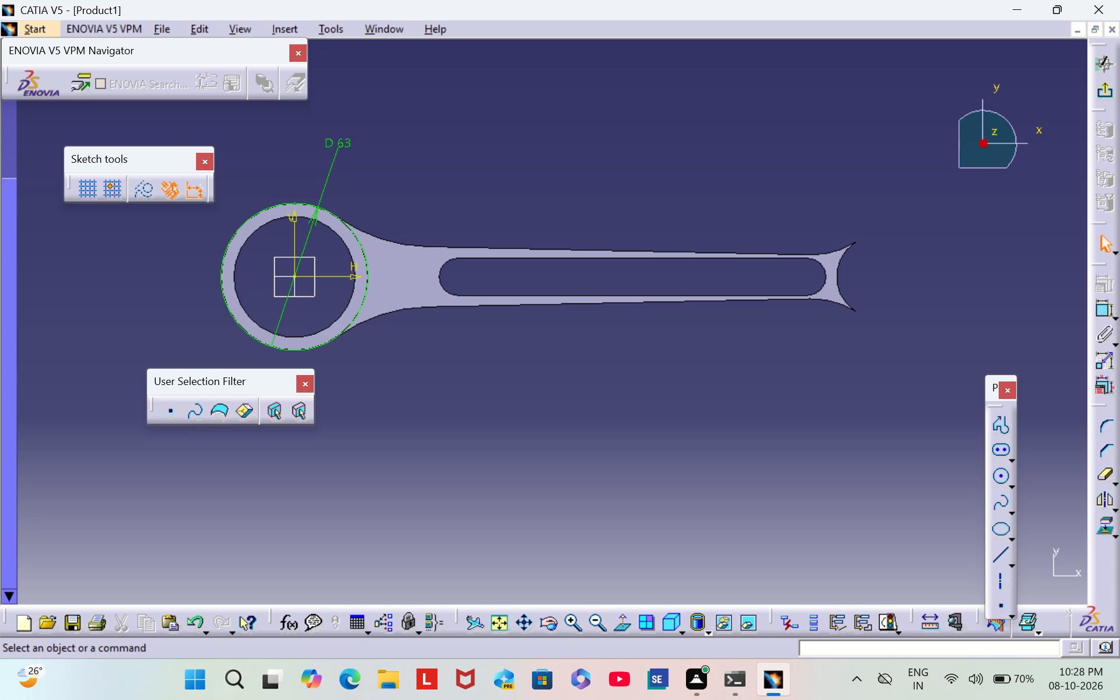
Draw two concentric circles outside the hollow cylinder, to its upper left, the inner one about 16 mm in diameter.
scroll(508, 181, down, 1)
middle_click(542, 198)
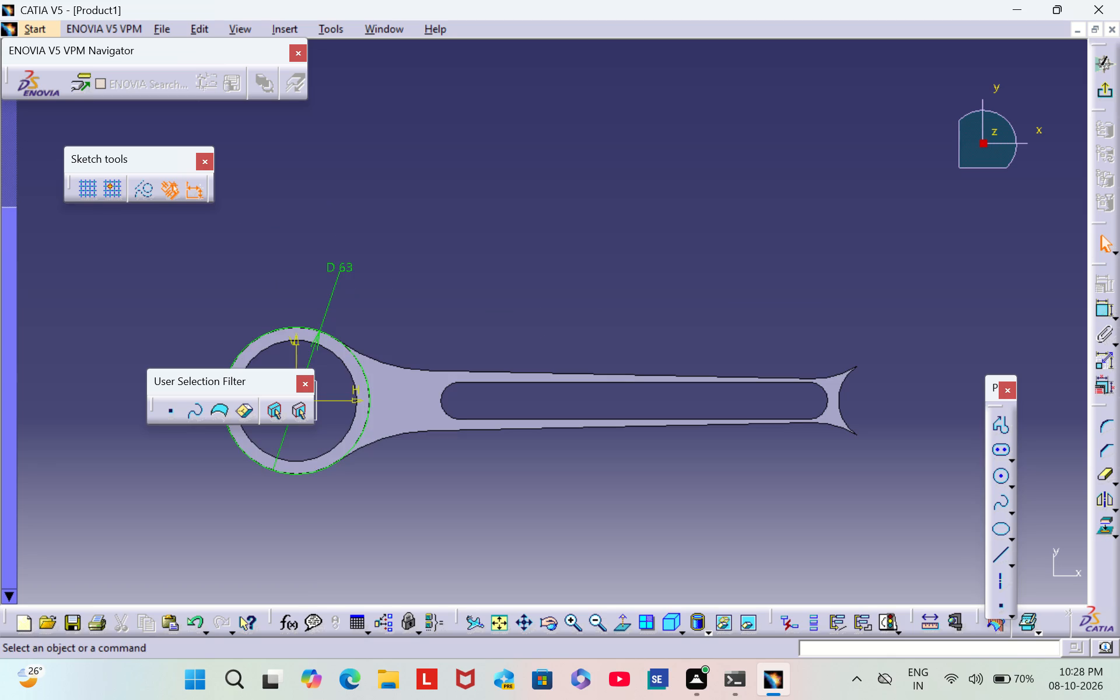
middle_drag(547, 276, 717, 141)
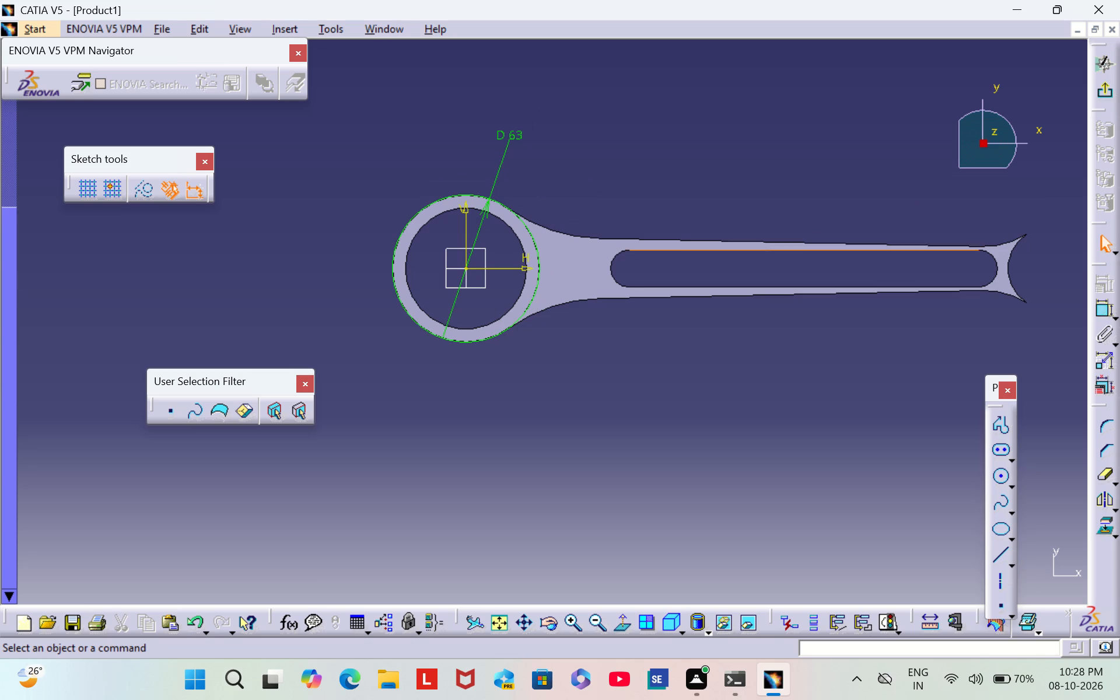
click(998, 475)
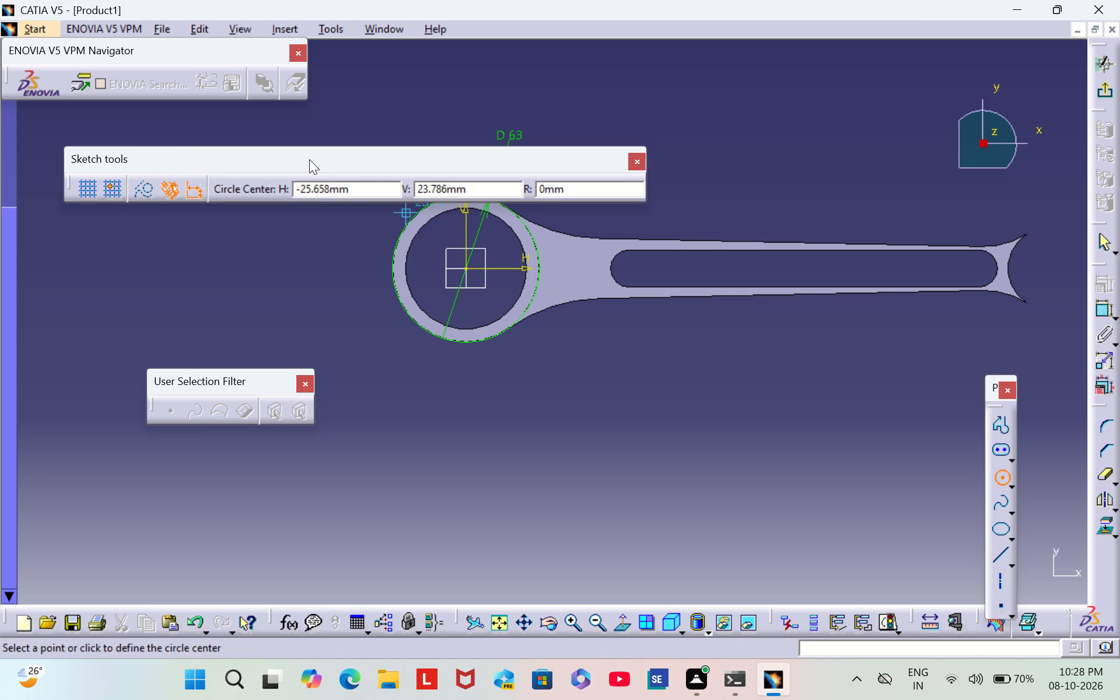
drag(301, 164, 656, 51)
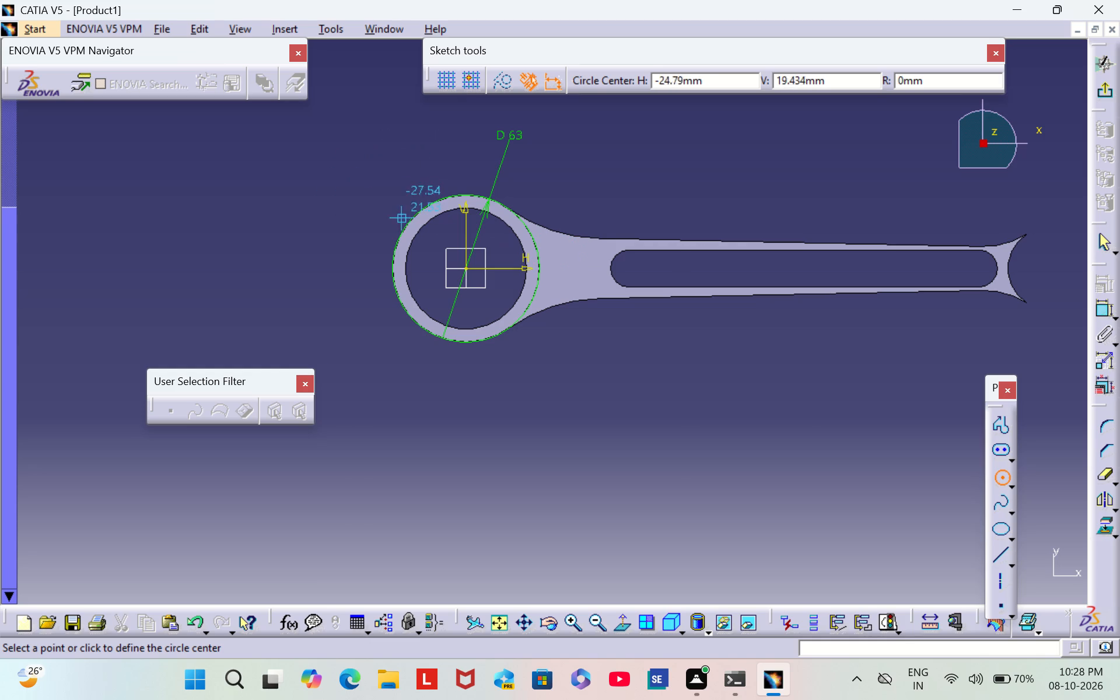
click(360, 166)
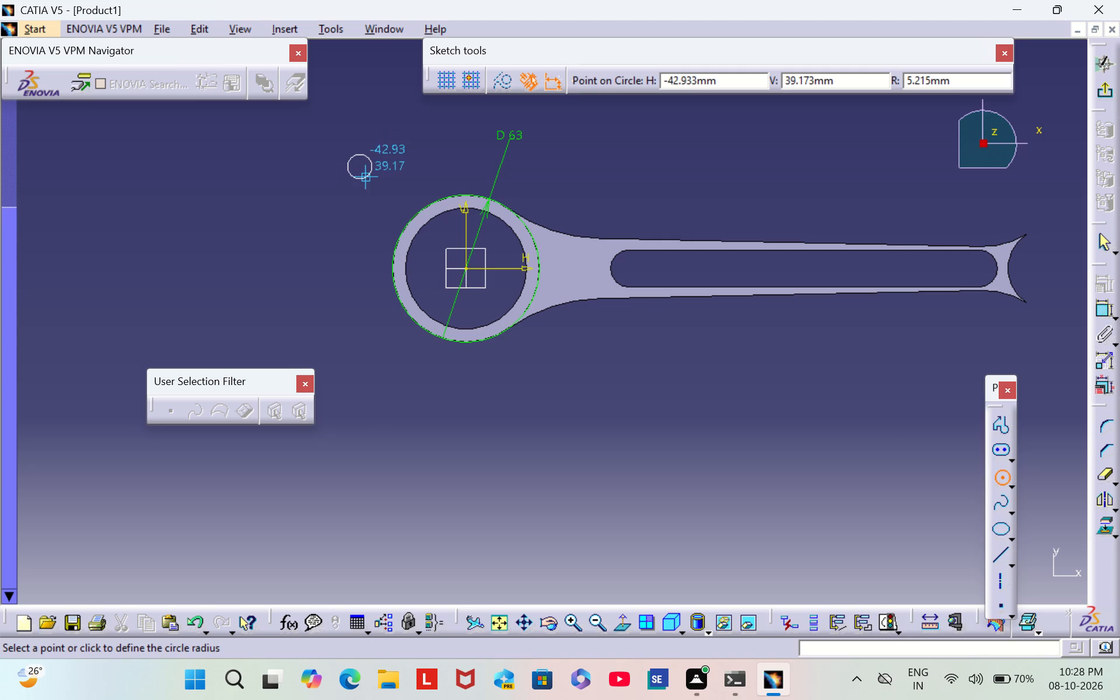
click(383, 183)
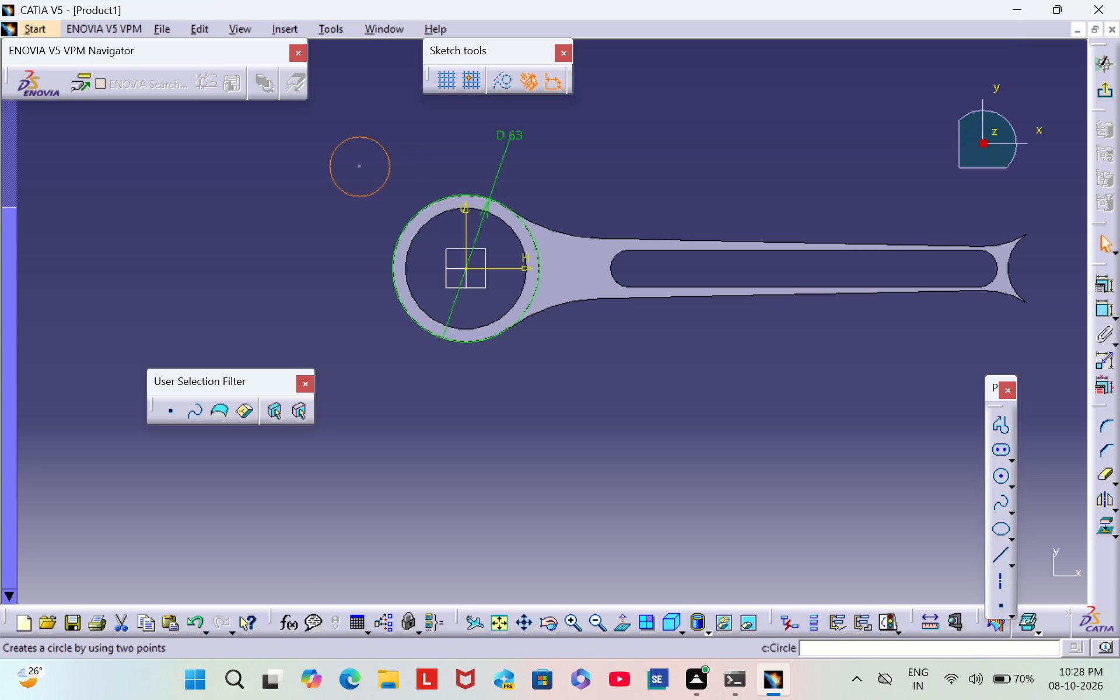
click(346, 295)
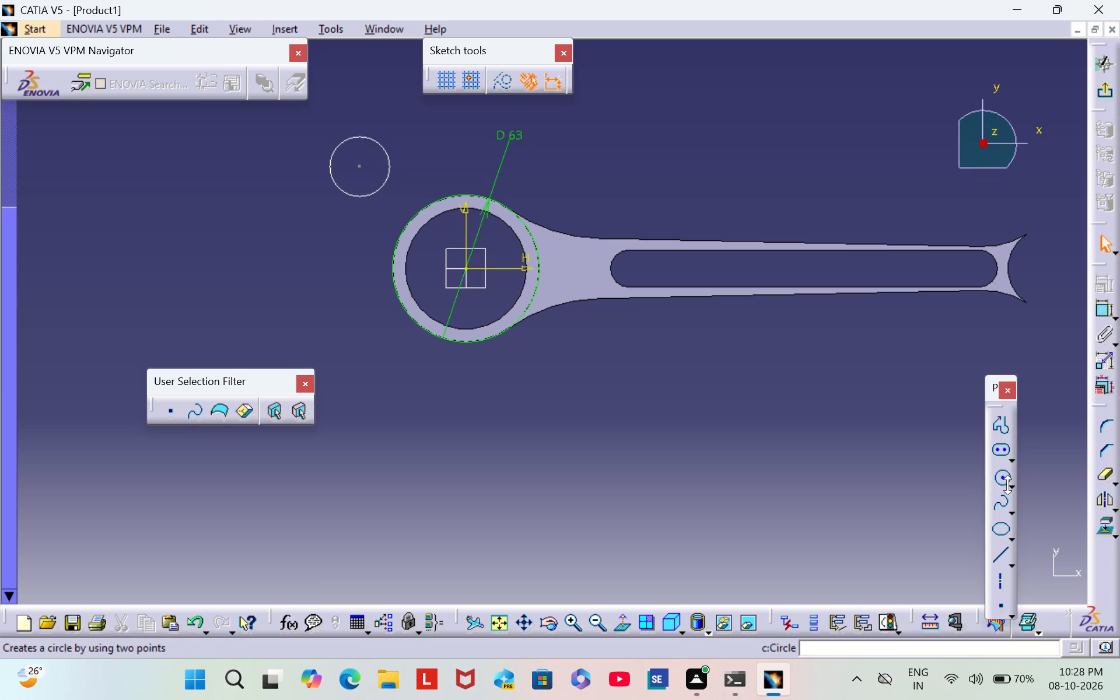
click(1000, 475)
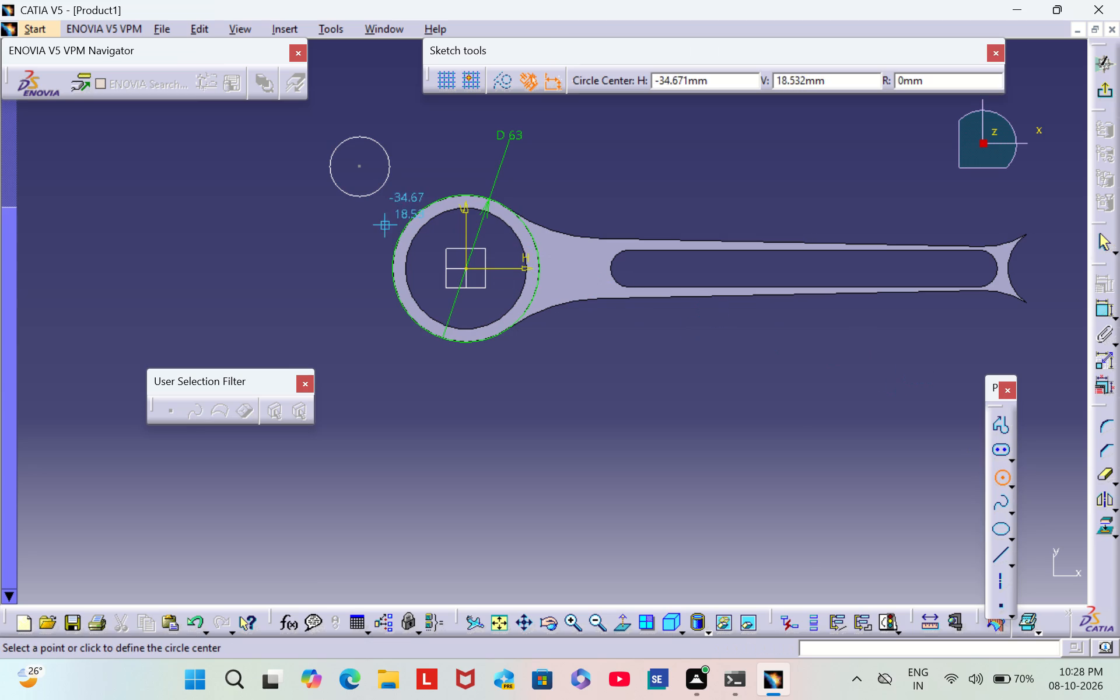
click(359, 164)
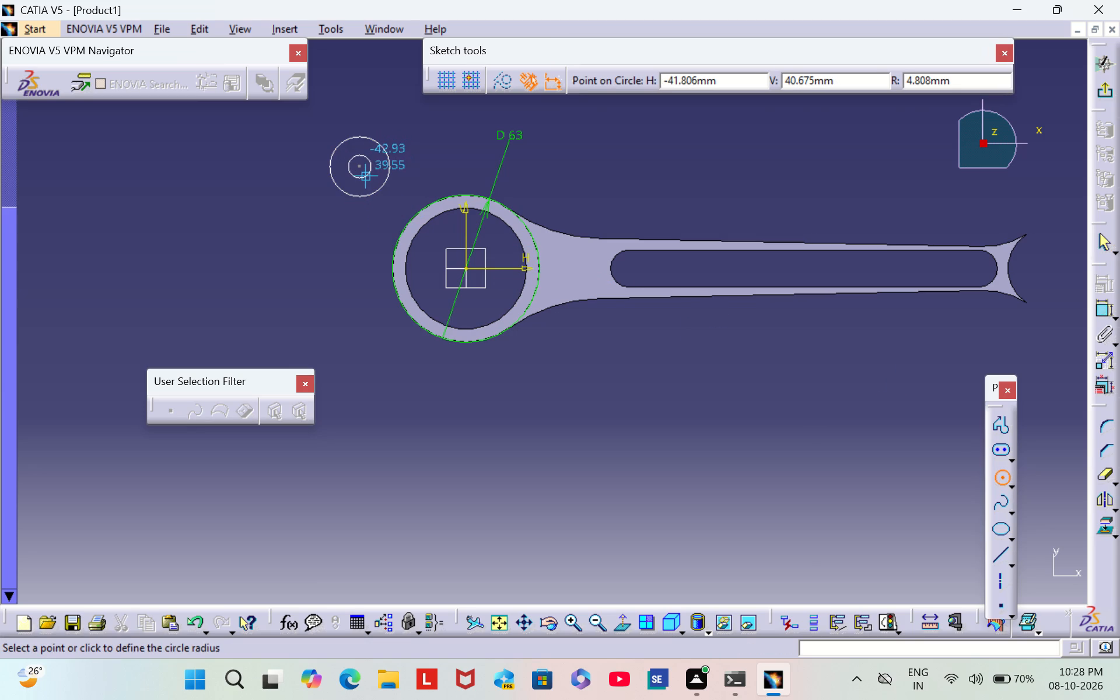
click(377, 173)
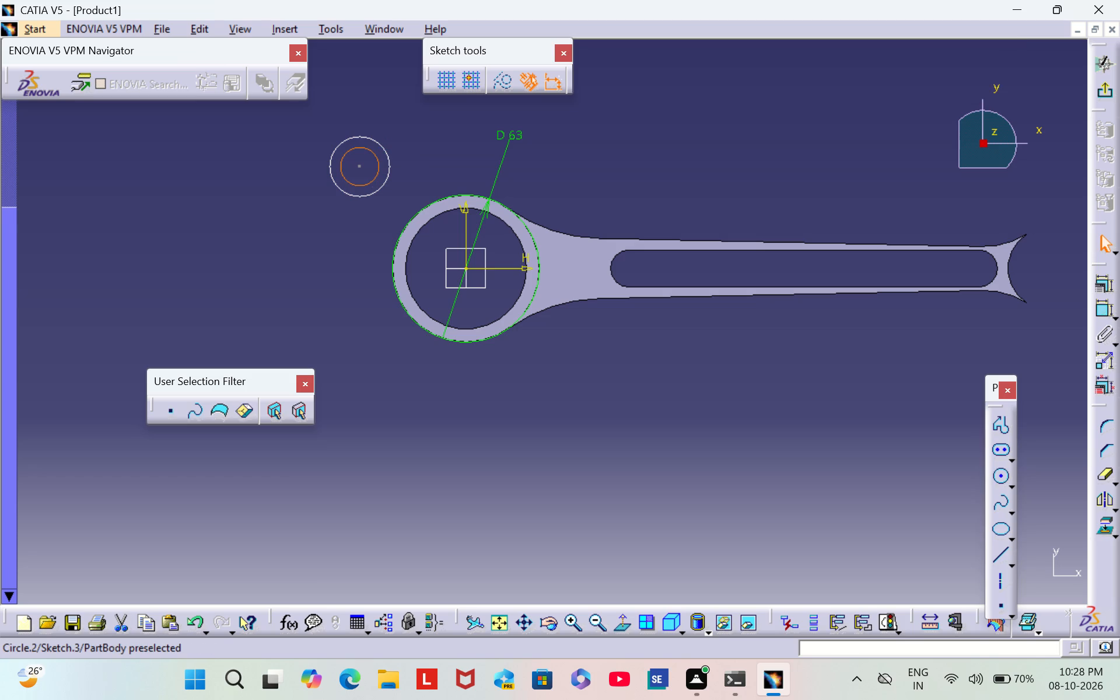
click(579, 207)
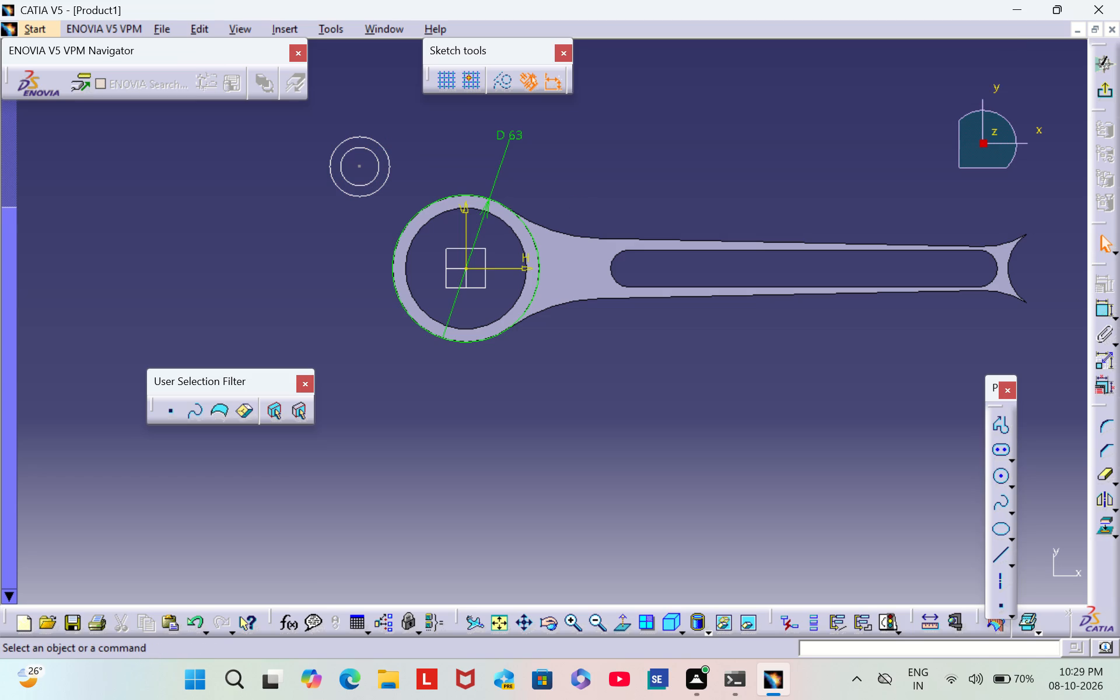
Draw a second pair of concentric circles above the hollow cylinder, the outer one with a radius of about 15.5 mm.
click(1002, 478)
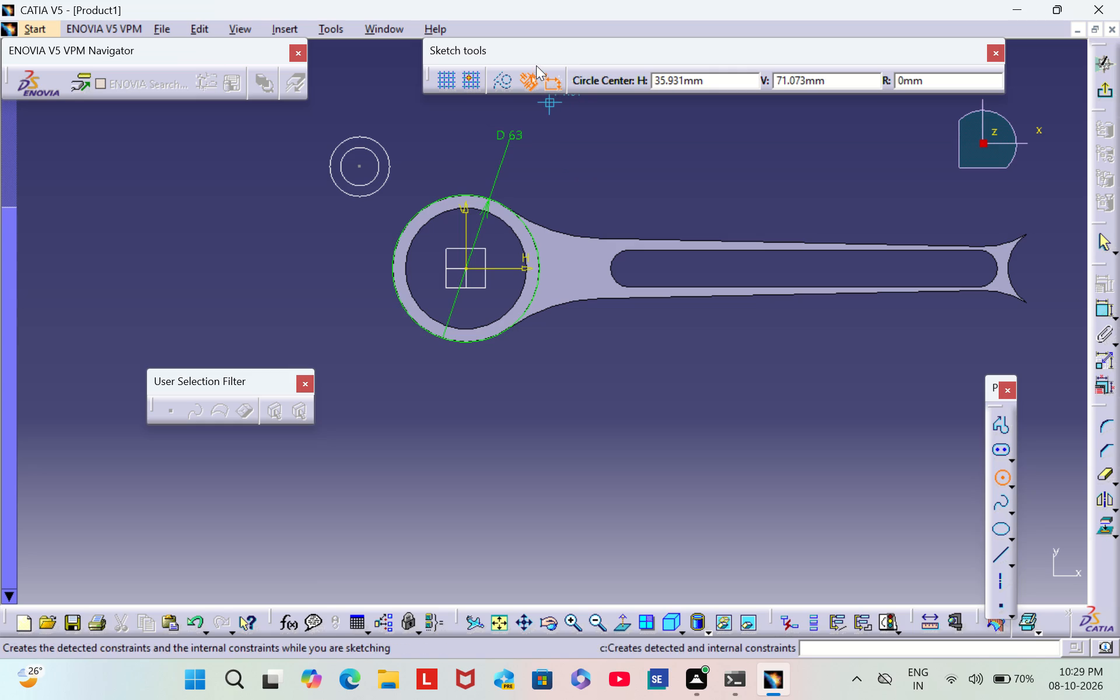
drag(536, 62, 549, 30)
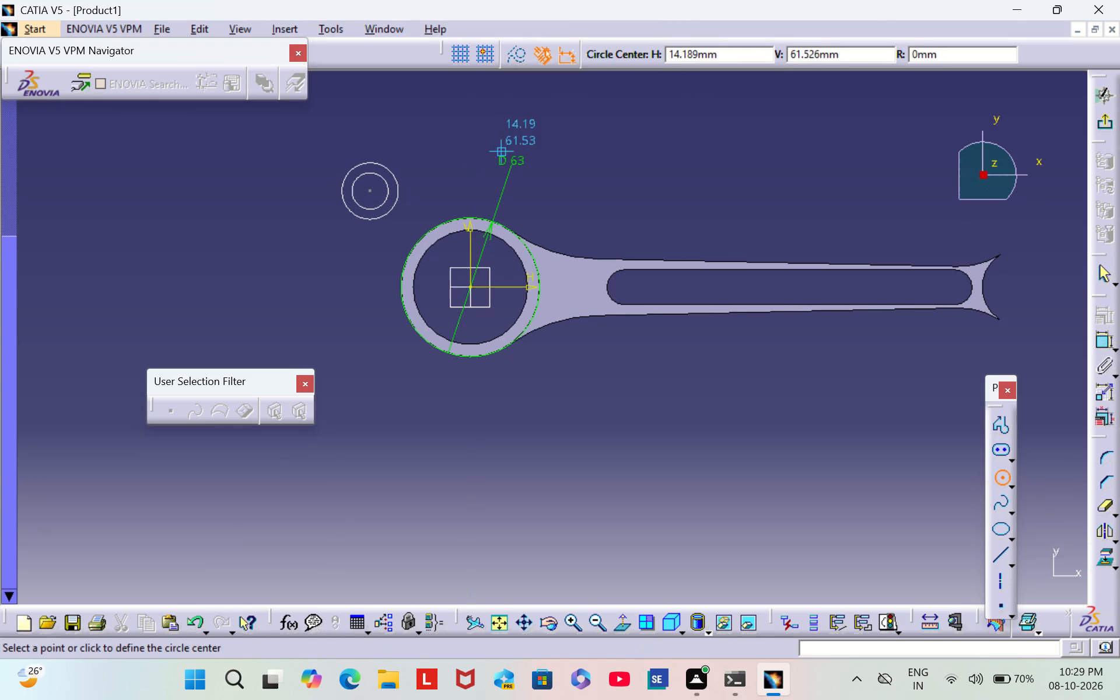
click(512, 127)
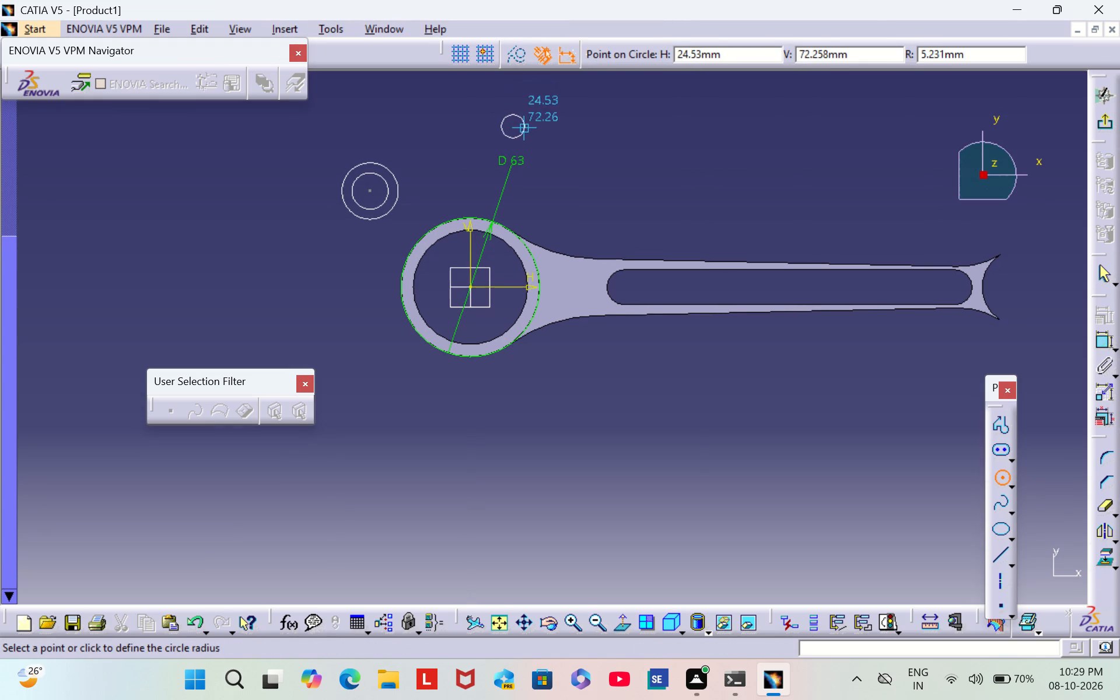
click(544, 135)
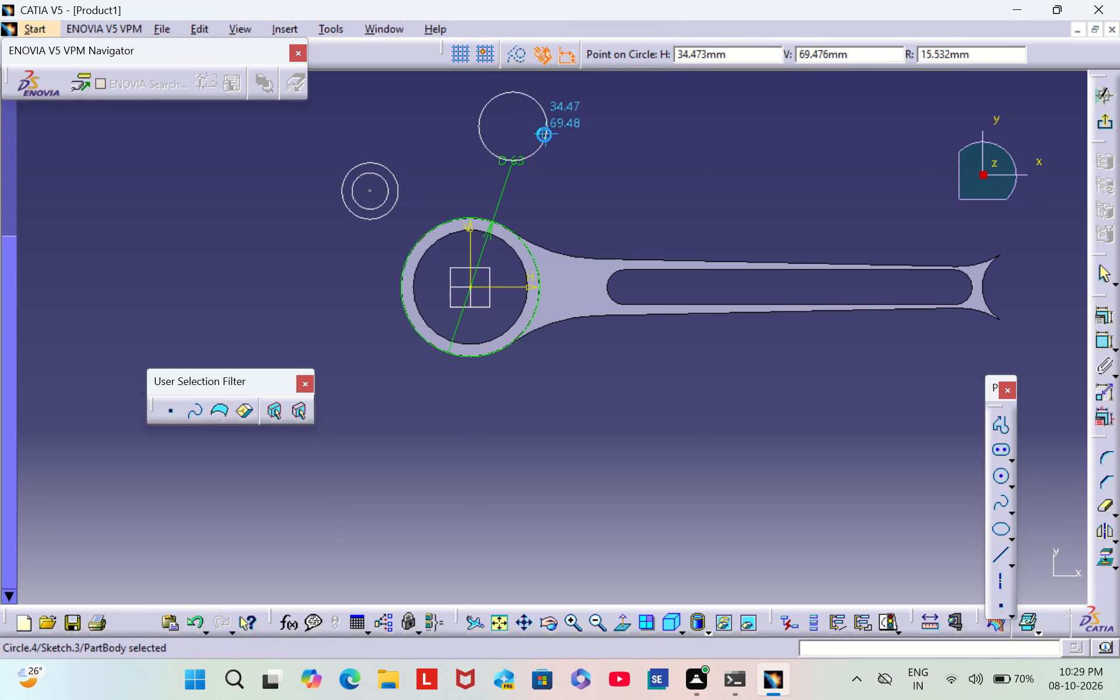
click(1002, 481)
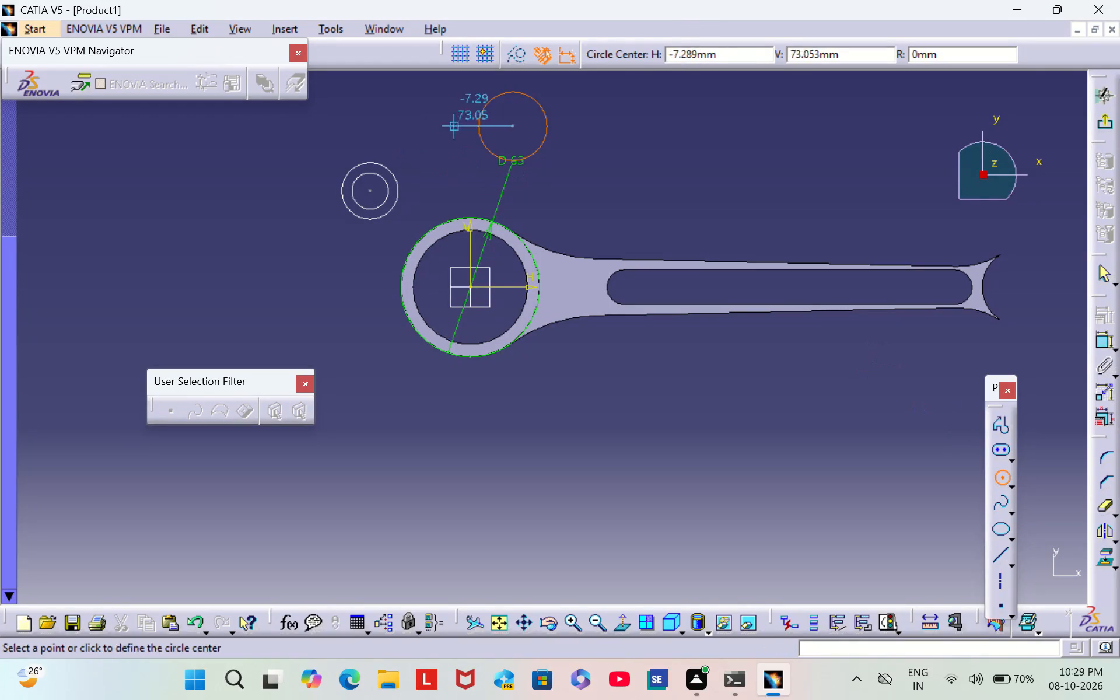
click(512, 124)
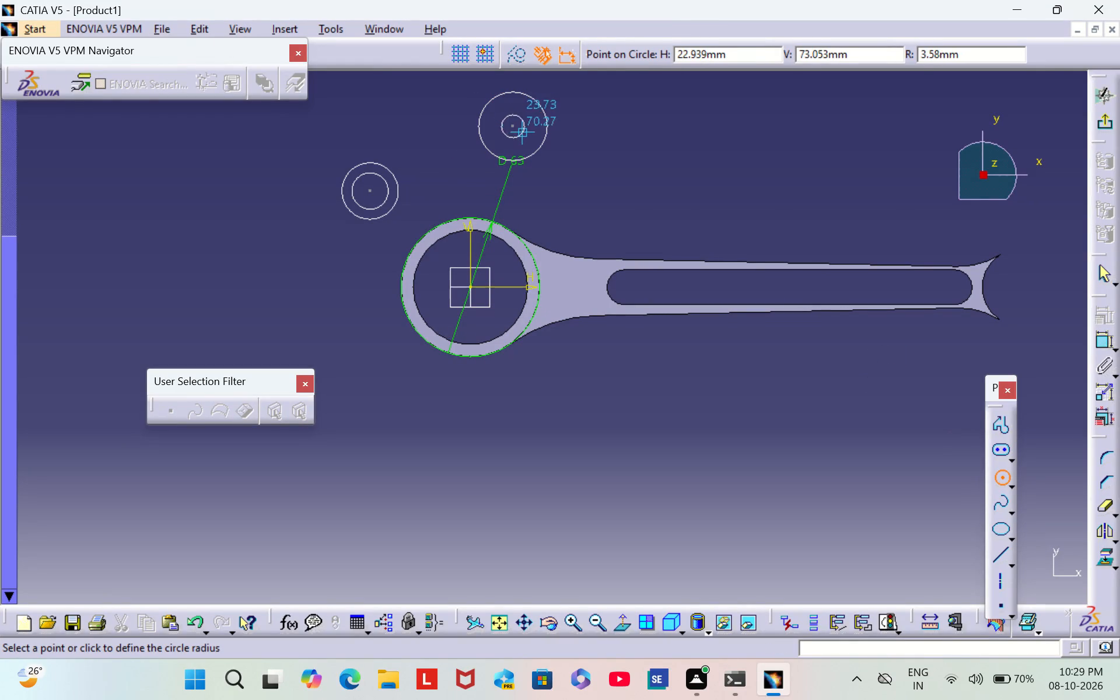
click(532, 130)
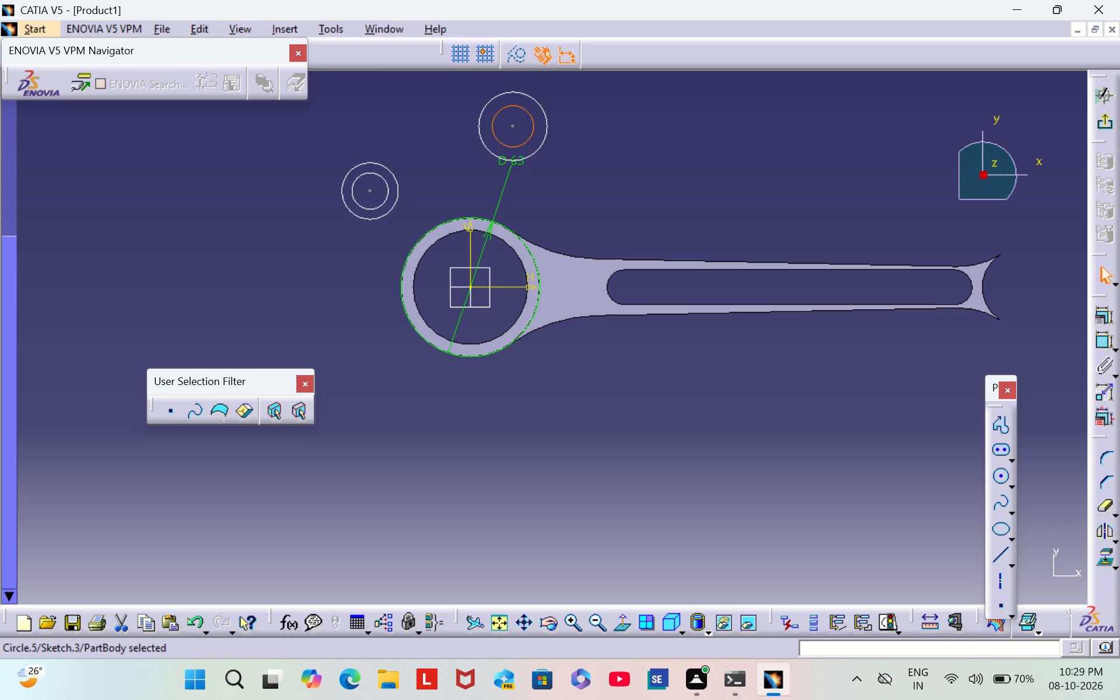
click(610, 185)
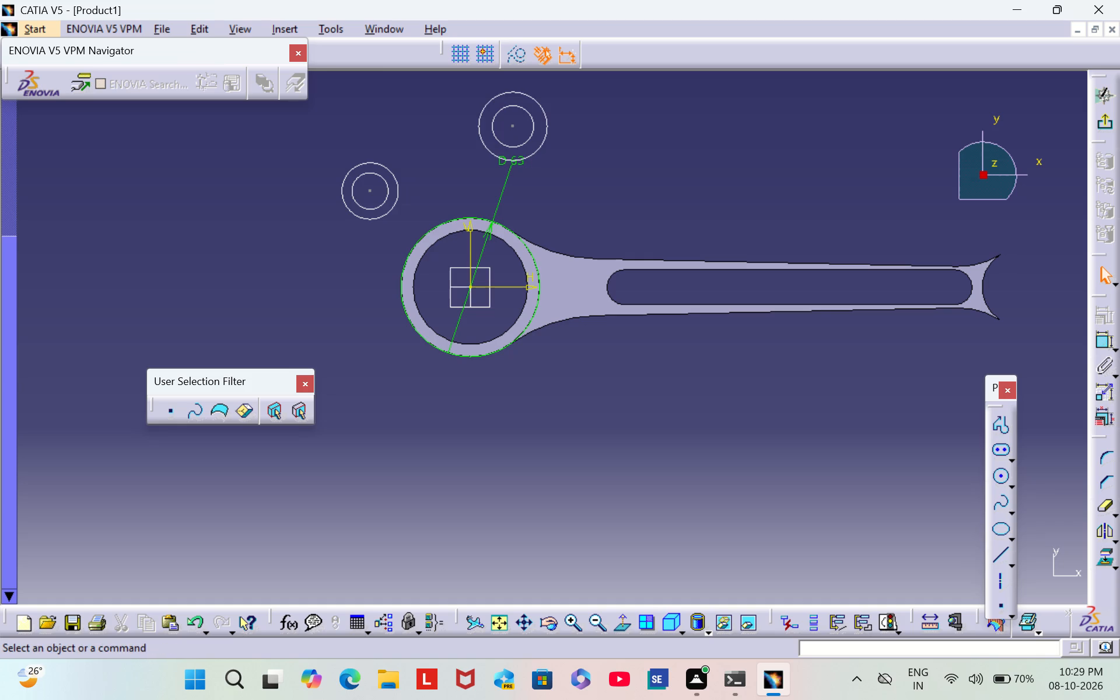
Dimension the inner circle of the pair to the hollow cylinder's upper left with a diameter of 10 mm.
click(1097, 344)
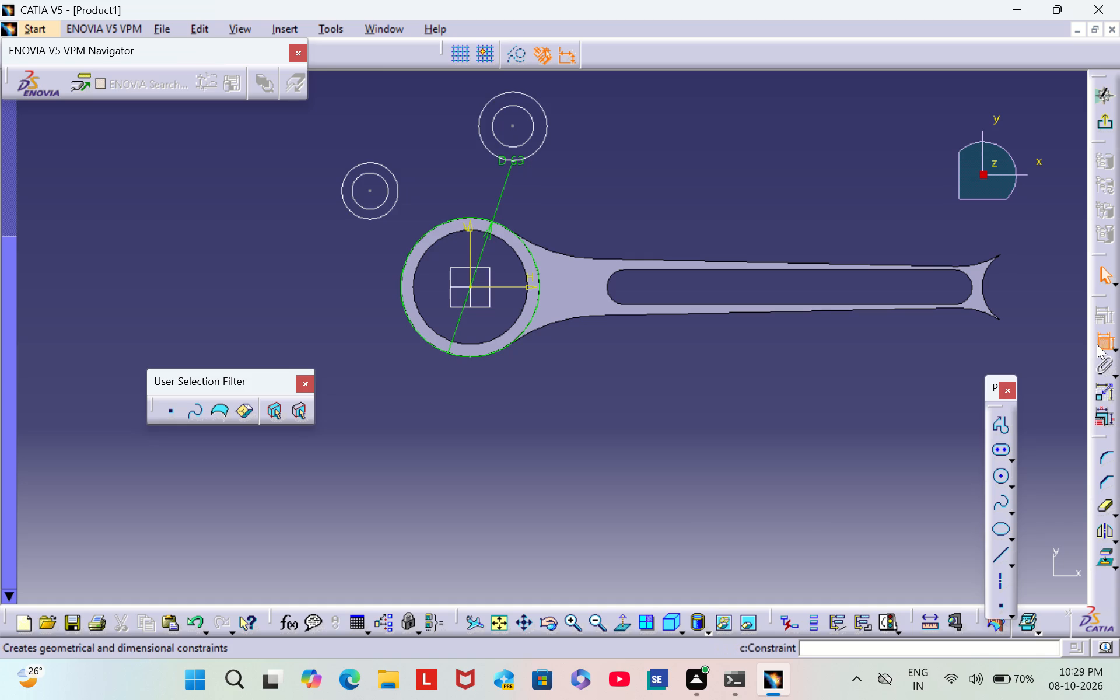
click(369, 207)
click(212, 266)
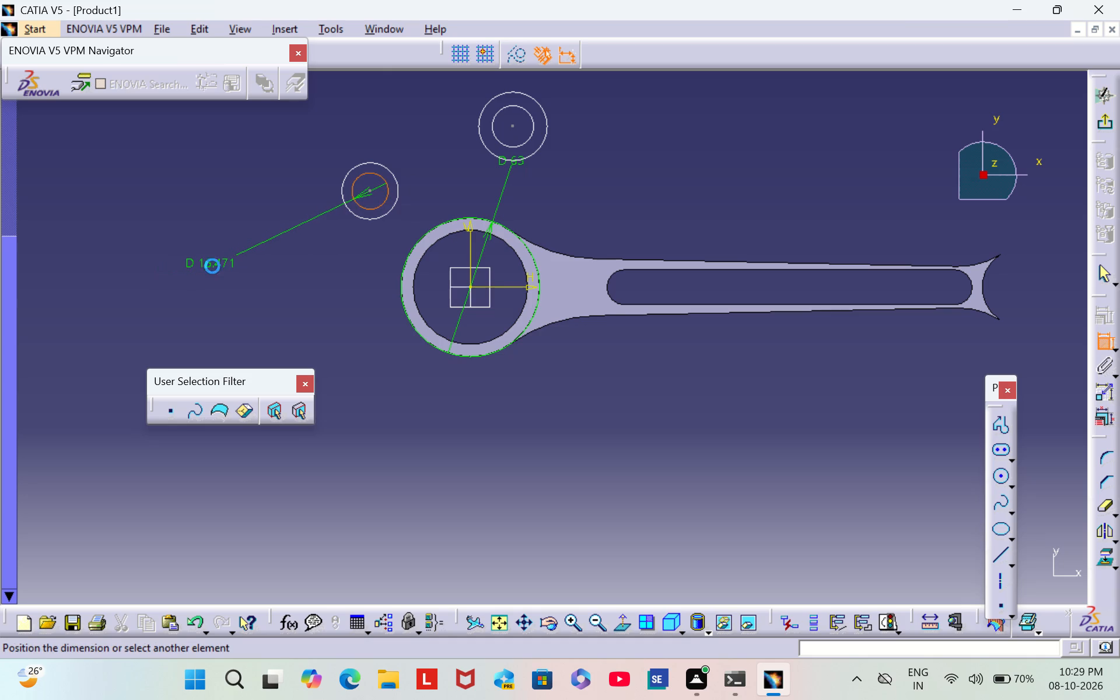
double_click(219, 264)
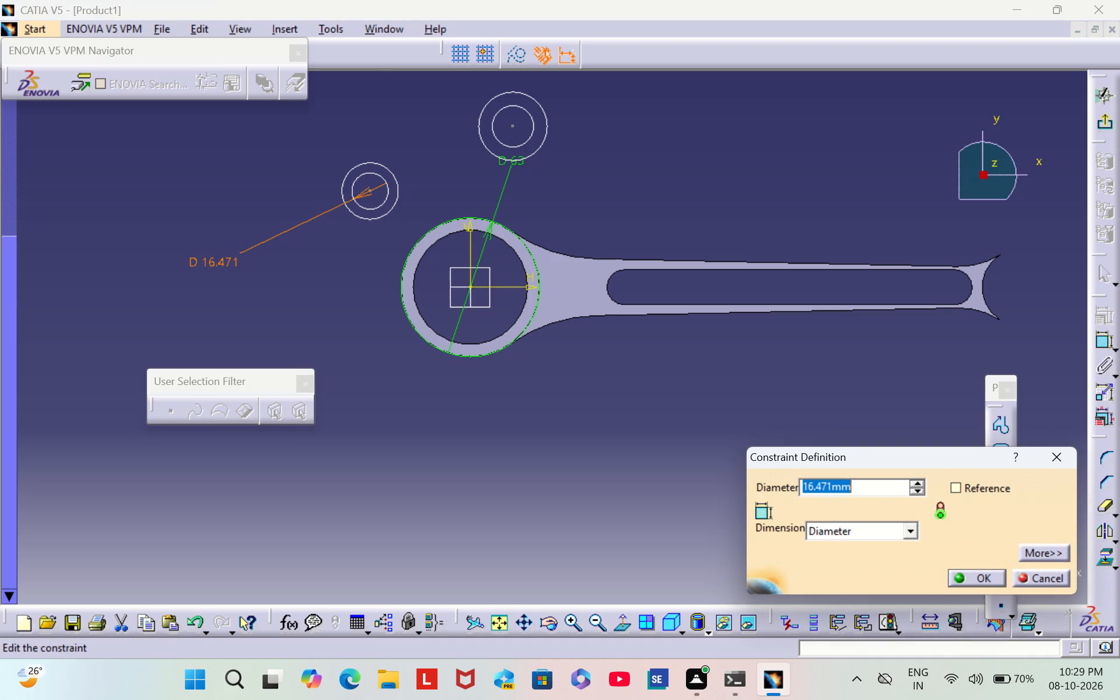
key(BackSpace)
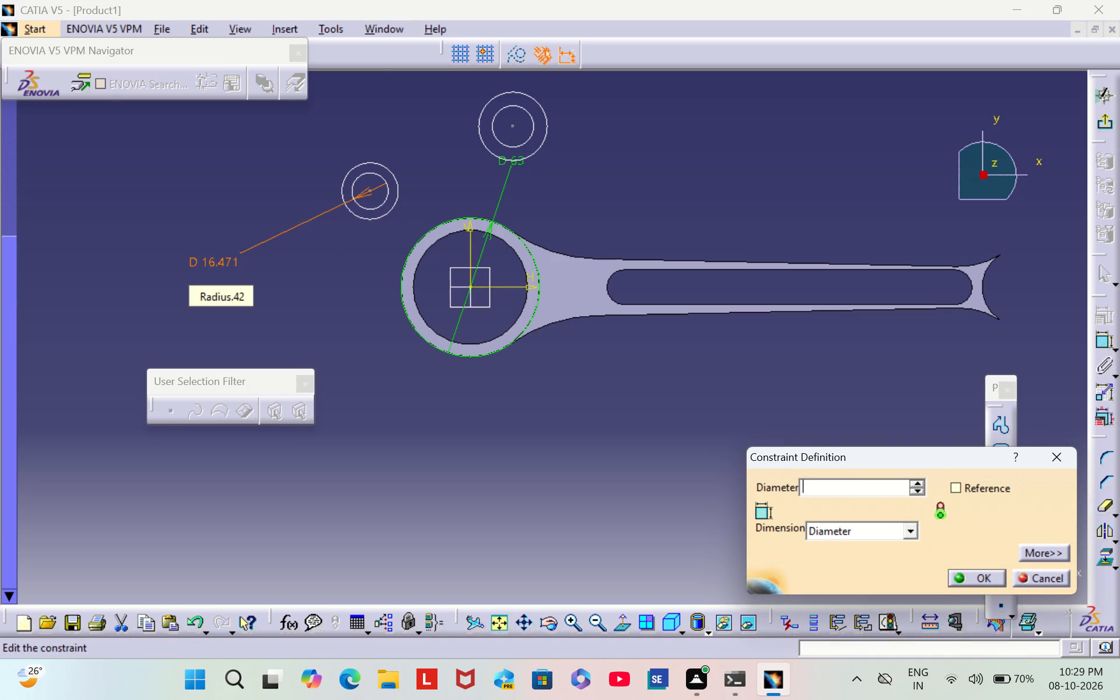
text(10)
key(Return)
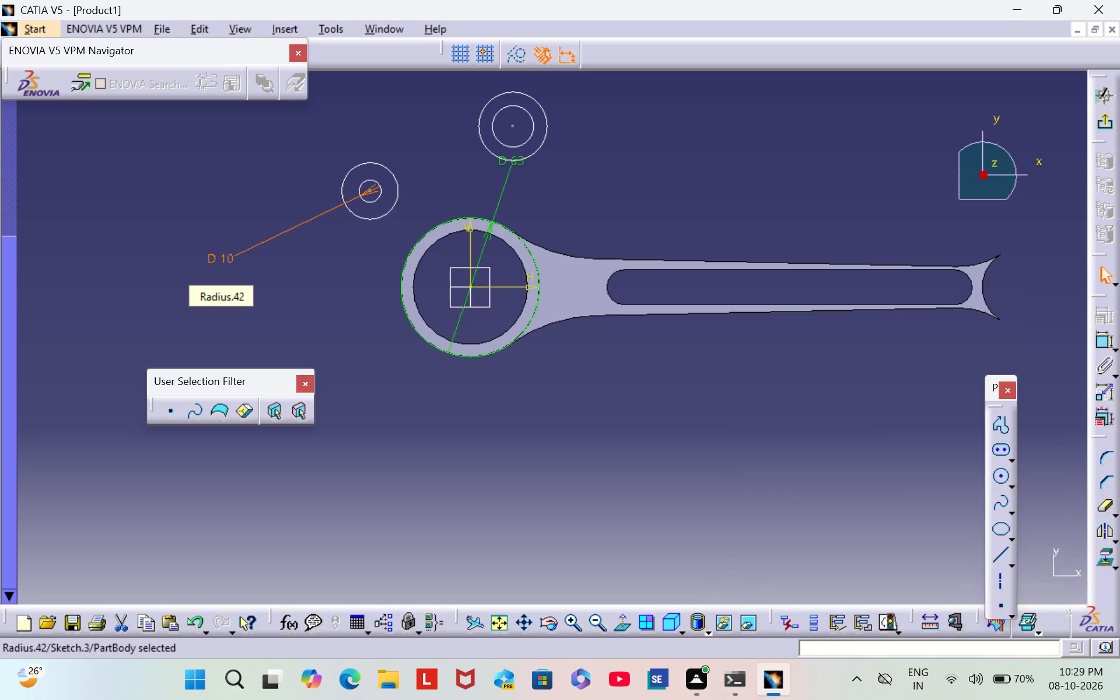
click(182, 191)
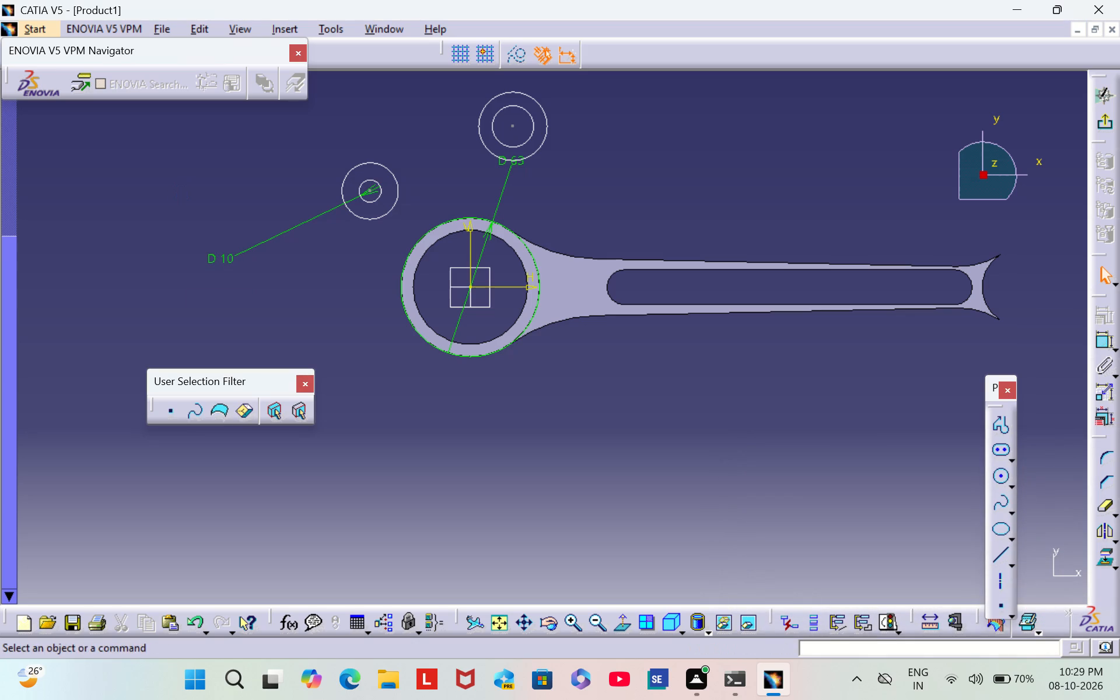
Dimension the outer circle of the upper-left pair with a diameter of 13 mm.
click(1106, 334)
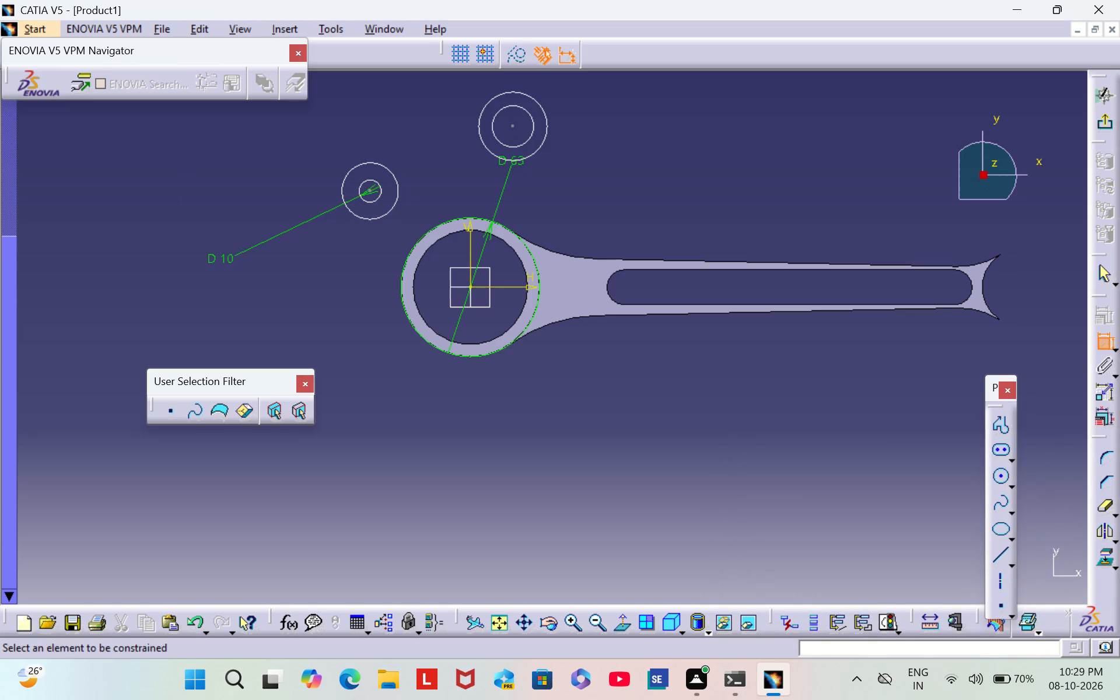
click(360, 217)
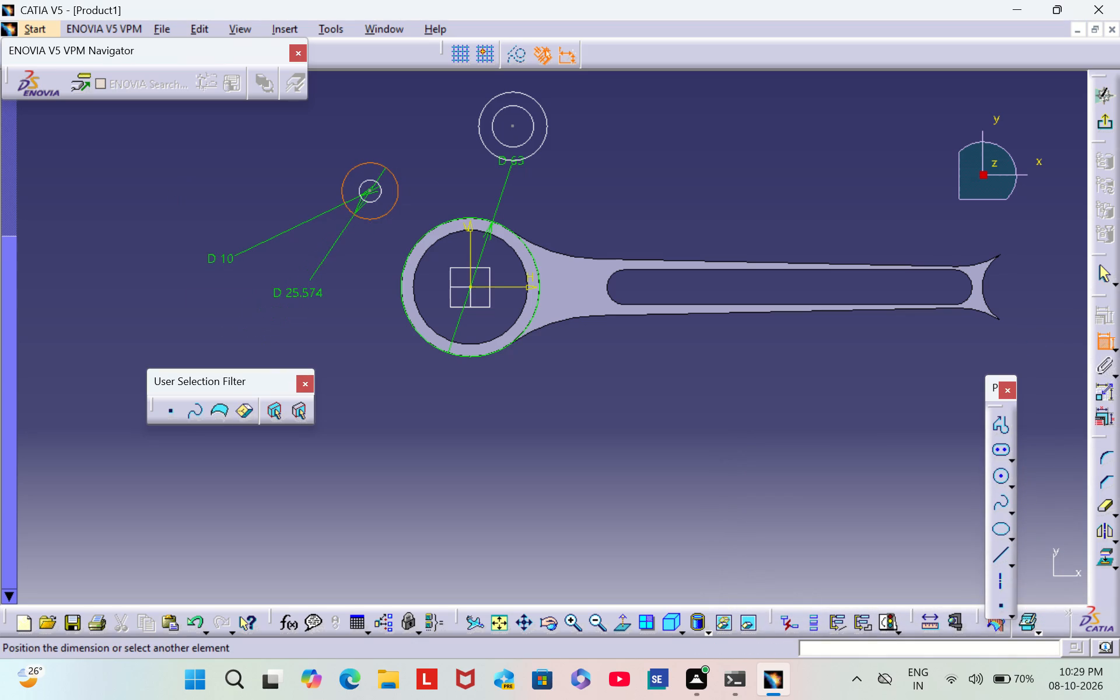
click(299, 293)
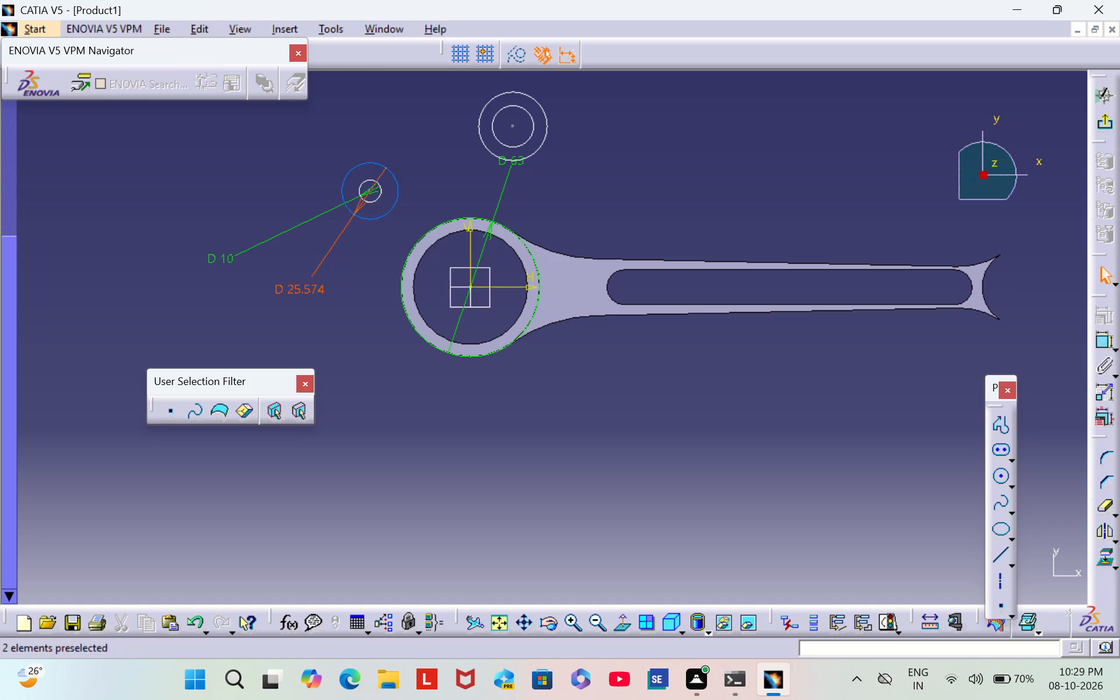
double_click(303, 286)
key(BackSpace)
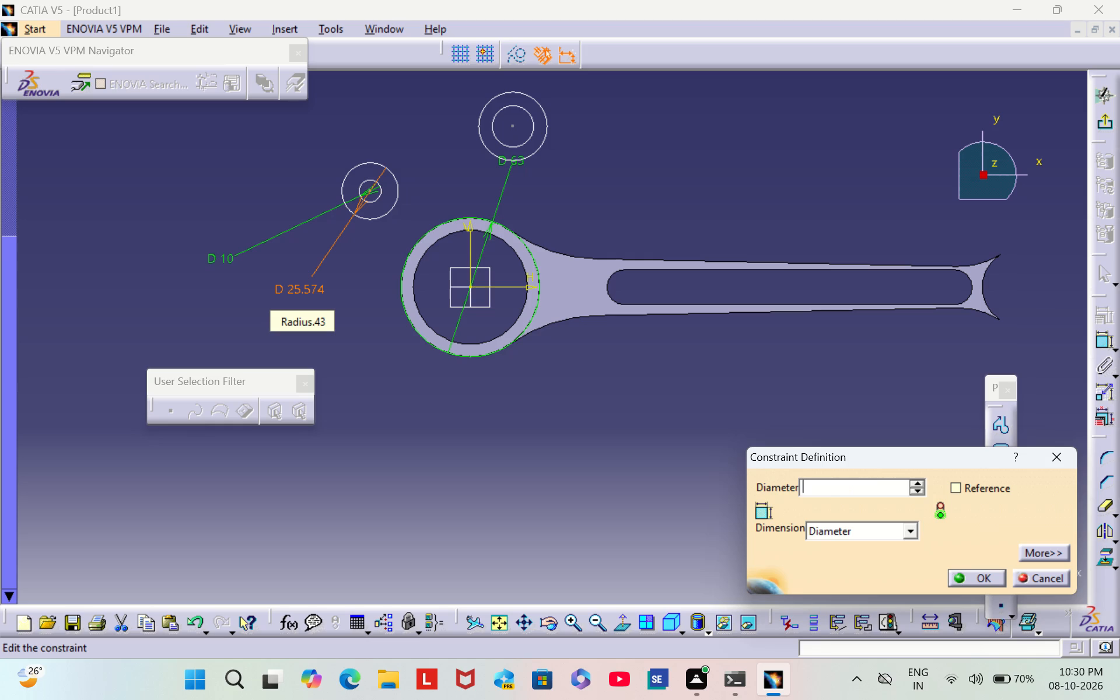
text(13)
key(Return)
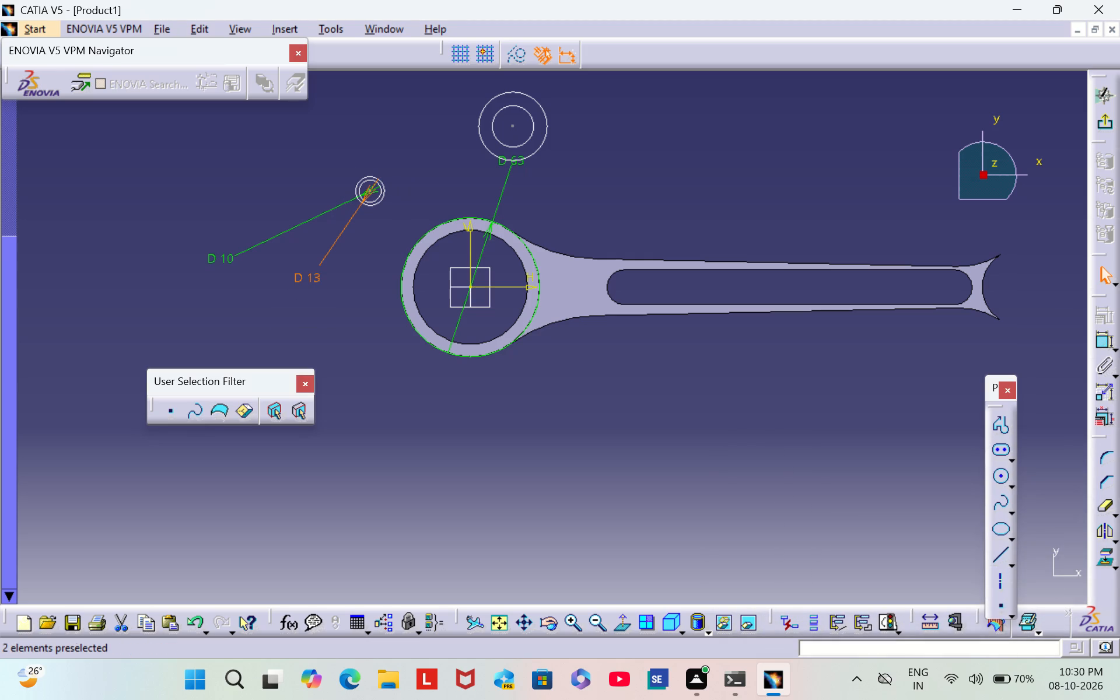
click(366, 331)
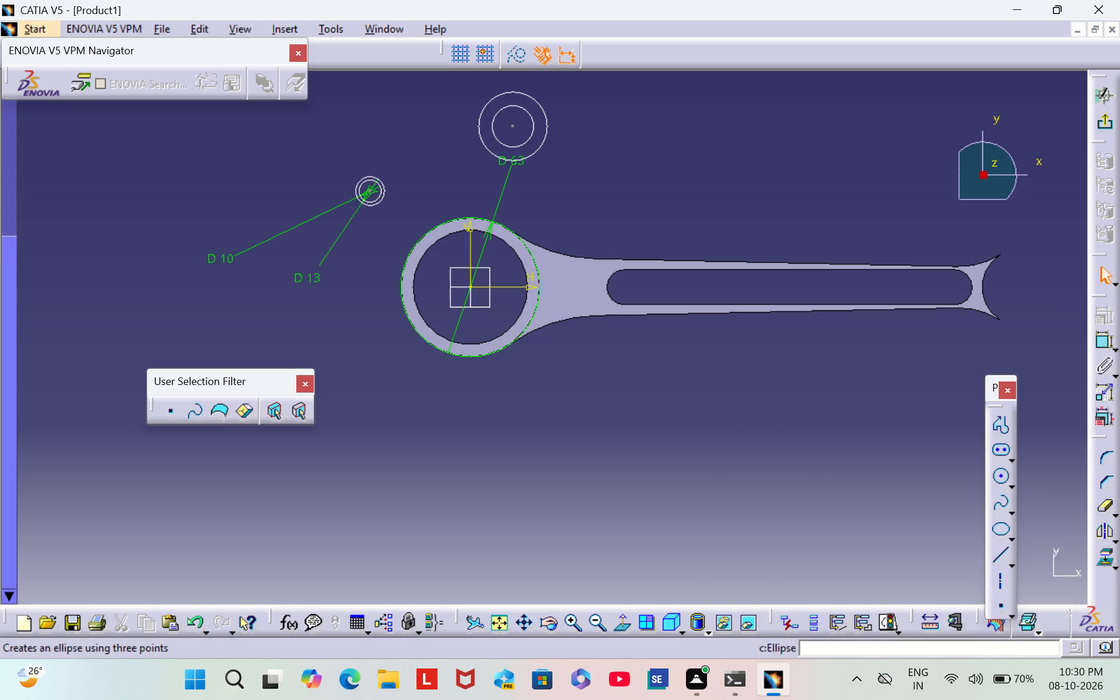
Dimension the inner circle of the pair above the hollow cylinder with a diameter of 10 mm.
click(566, 625)
click(566, 625)
scroll(629, 179, down, 1)
middle_drag(629, 177, 710, 386)
scroll(622, 314, down, 1)
middle_click(710, 386)
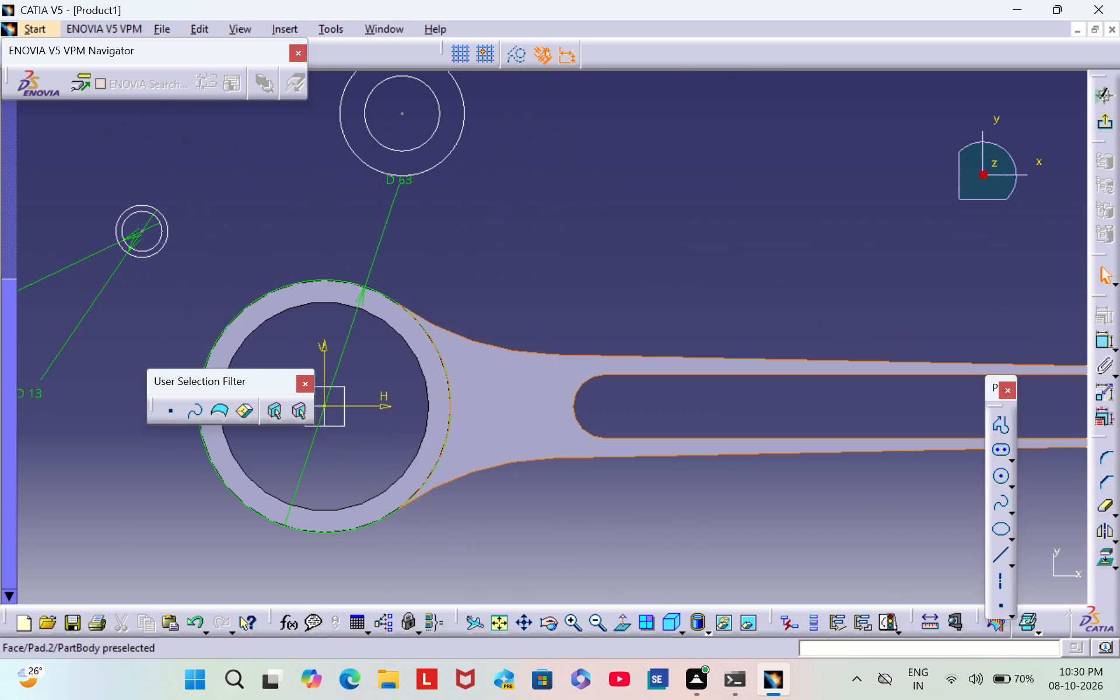
middle_drag(345, 223, 479, 256)
scroll(490, 292, down, 1)
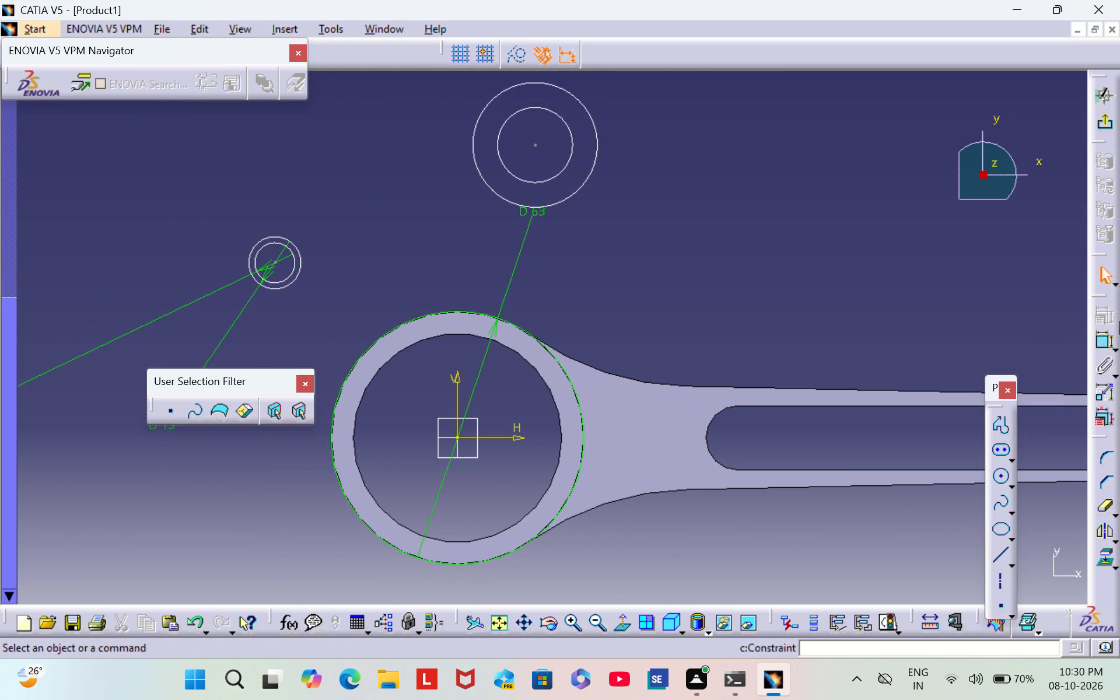
click(1098, 342)
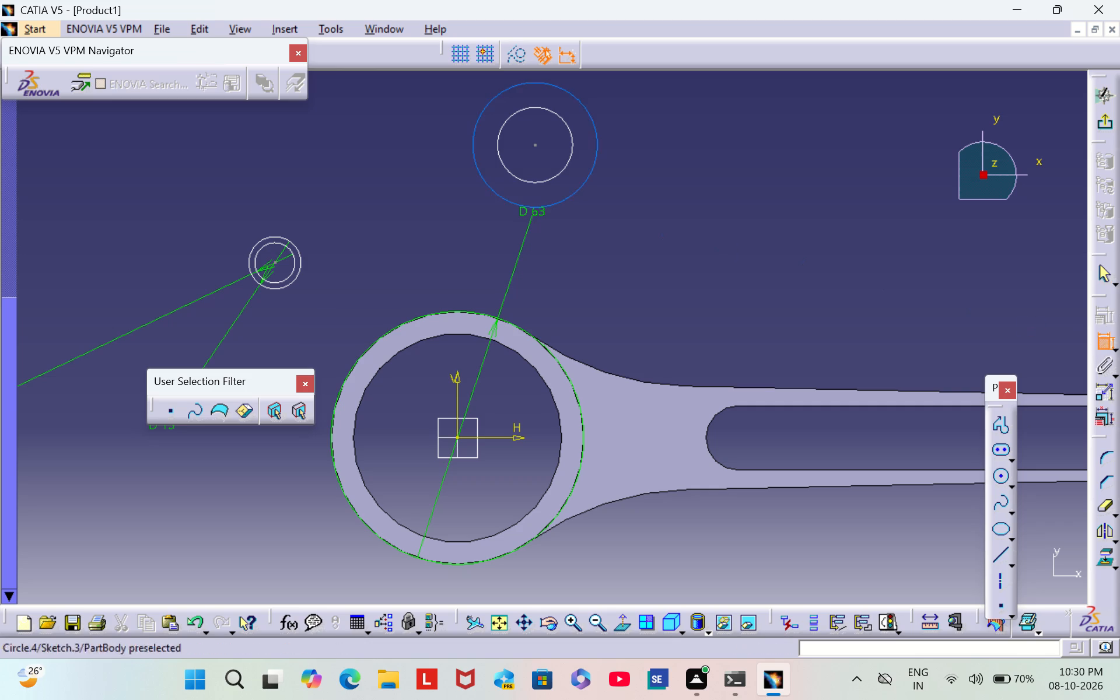
click(558, 172)
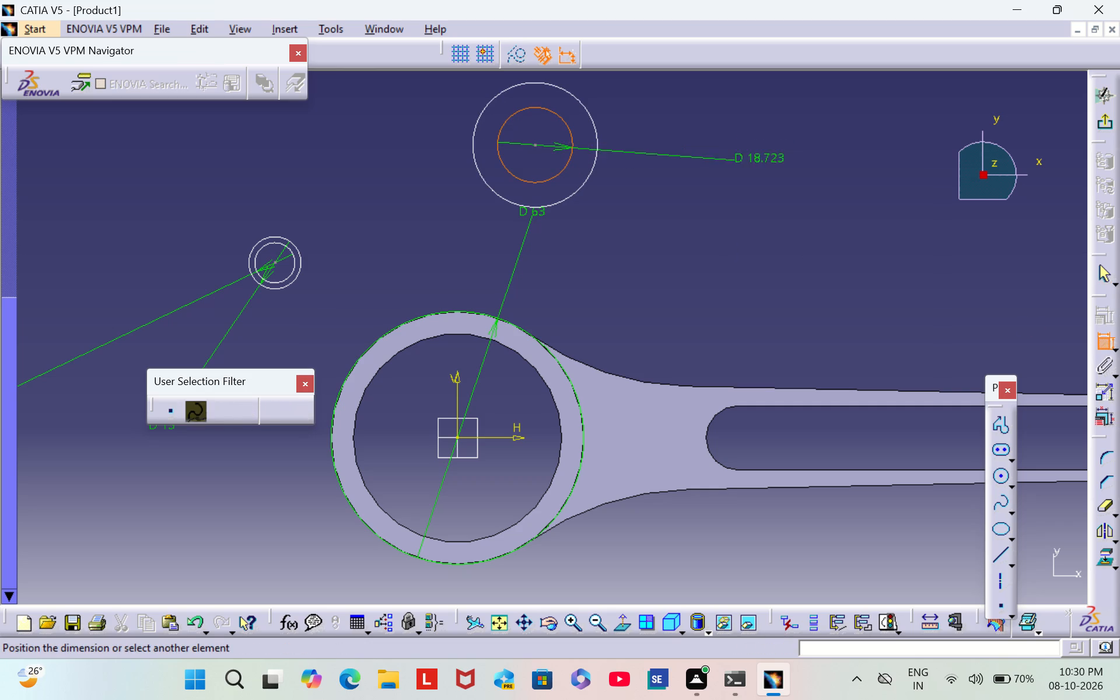
click(733, 241)
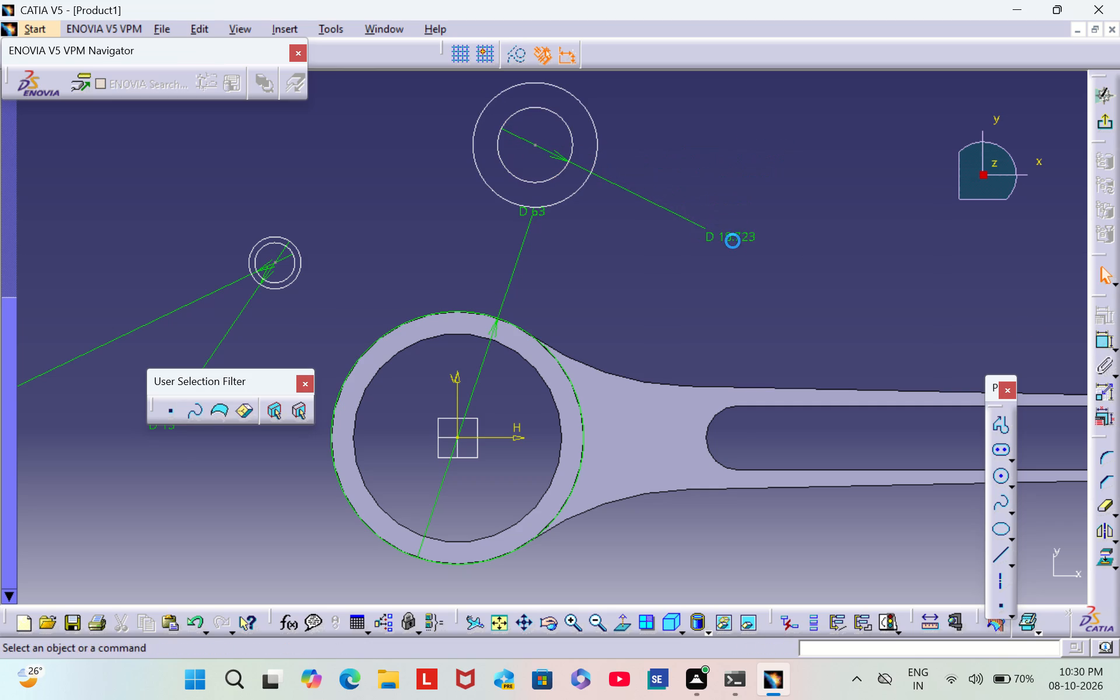
double_click(722, 234)
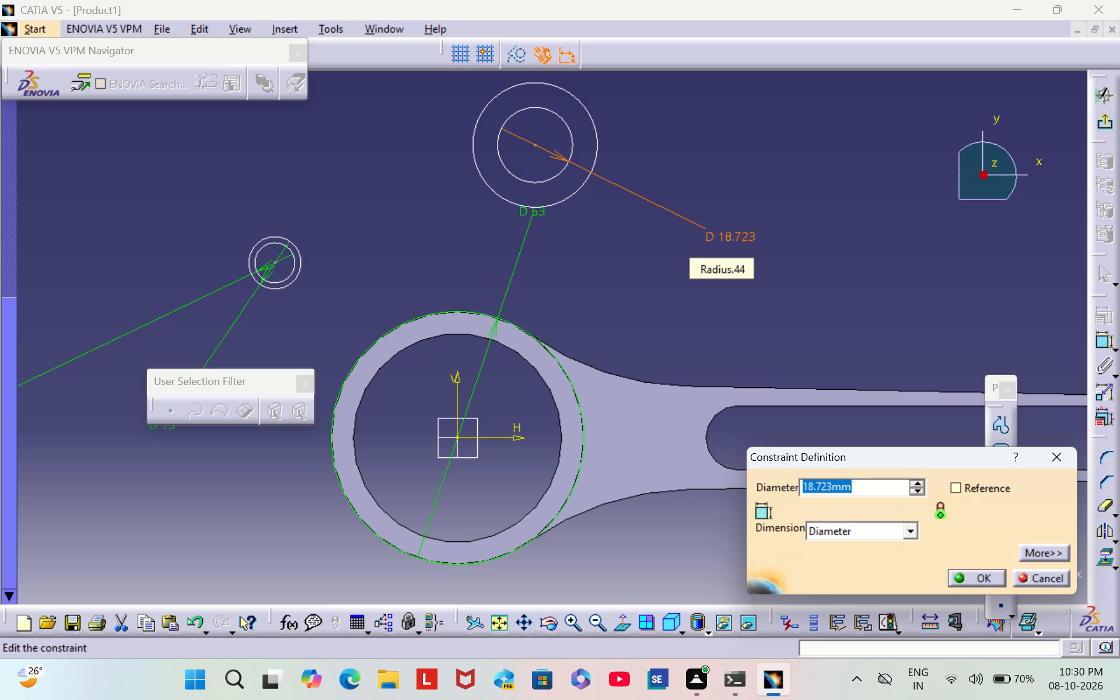
key(BackSpace)
text(10)
key(Return)
click(793, 212)
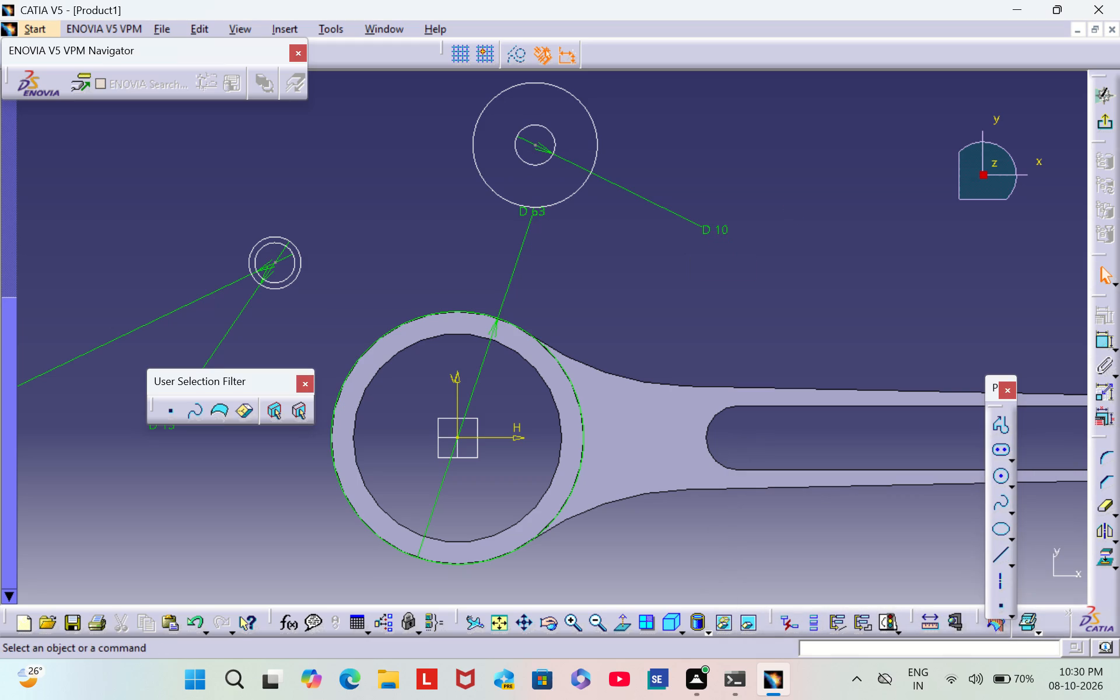
Dimension the outer circle of the pair above the hollow cylinder with a diameter of 13 mm.
click(1098, 345)
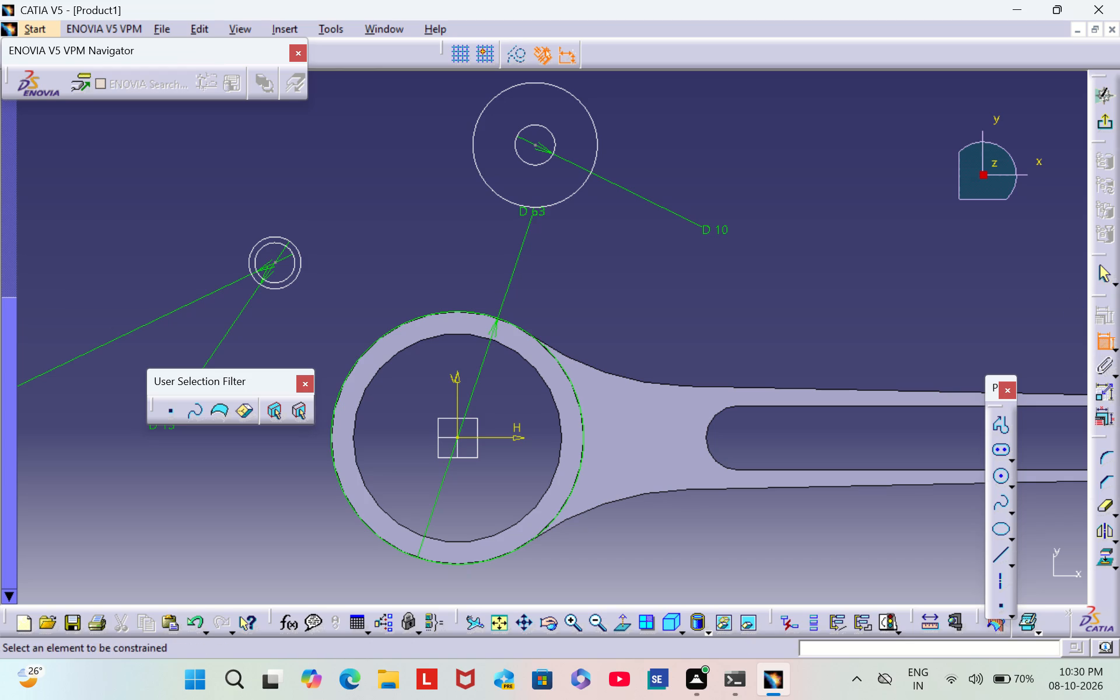
click(596, 141)
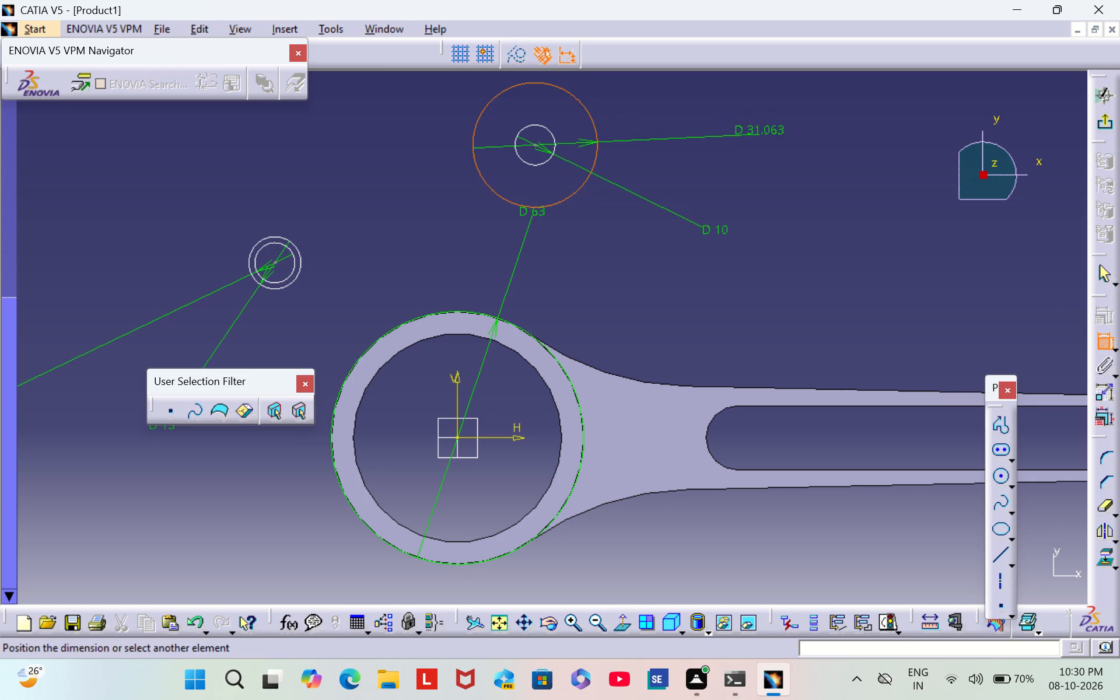
click(761, 138)
double_click(761, 134)
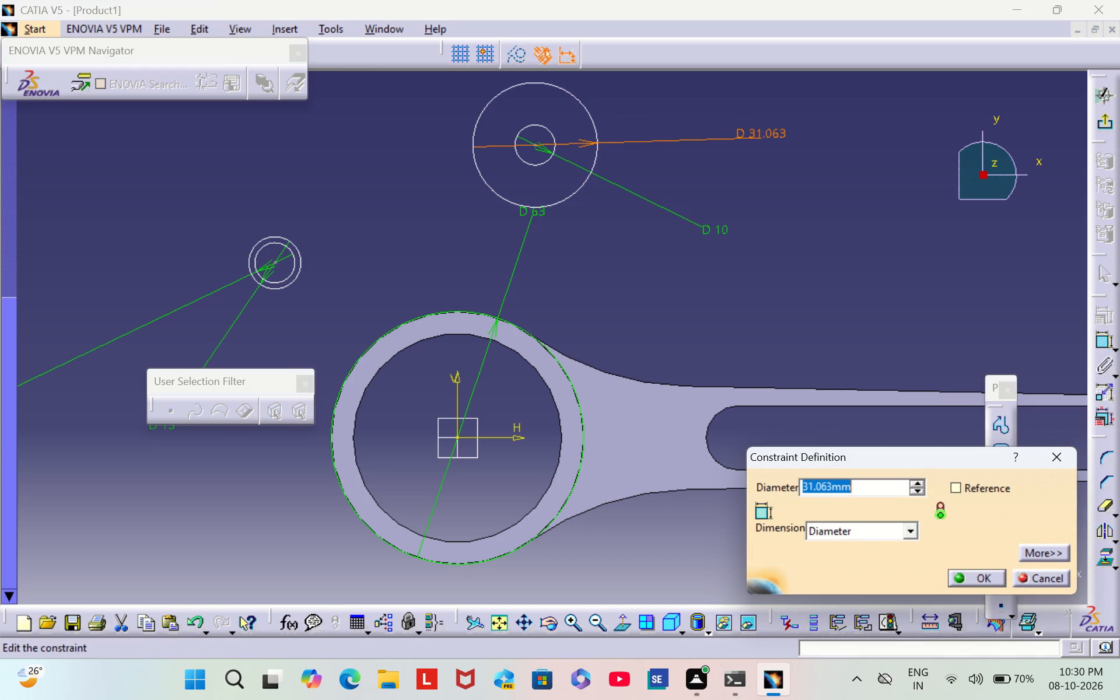
key(BackSpace)
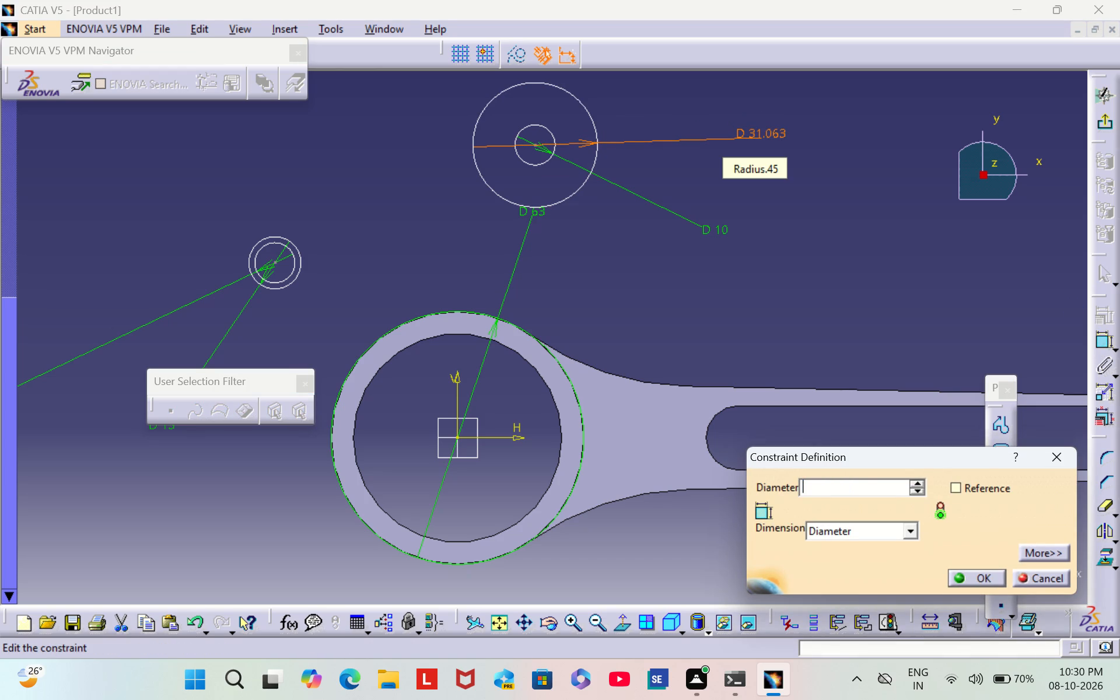
text(13)
key(Return)
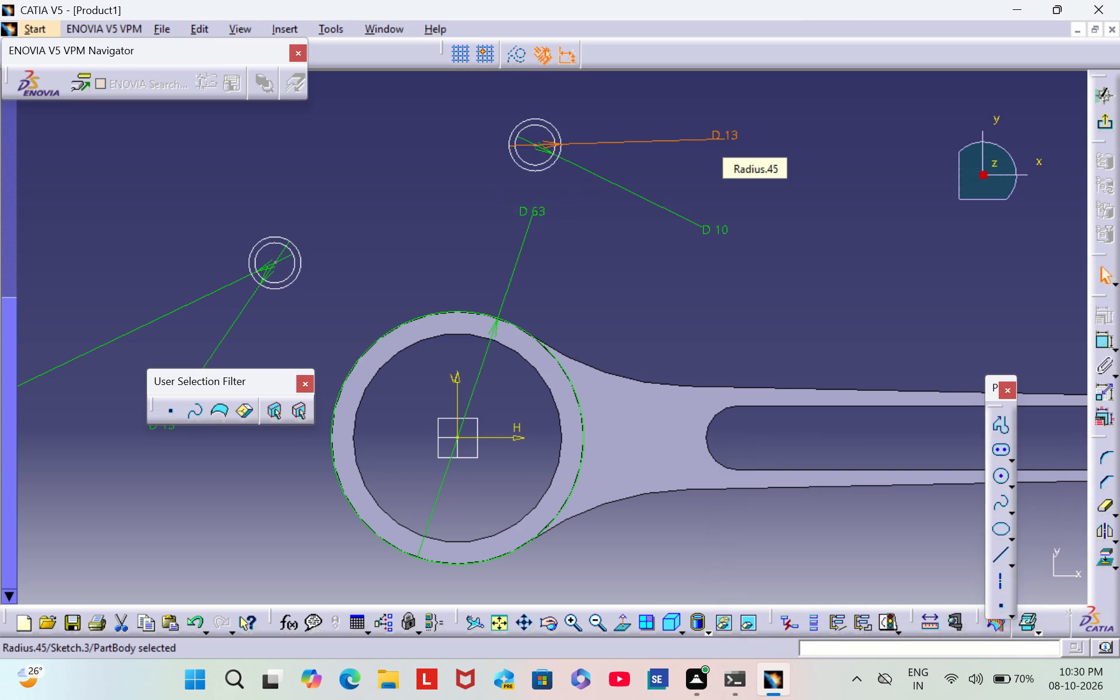
click(687, 359)
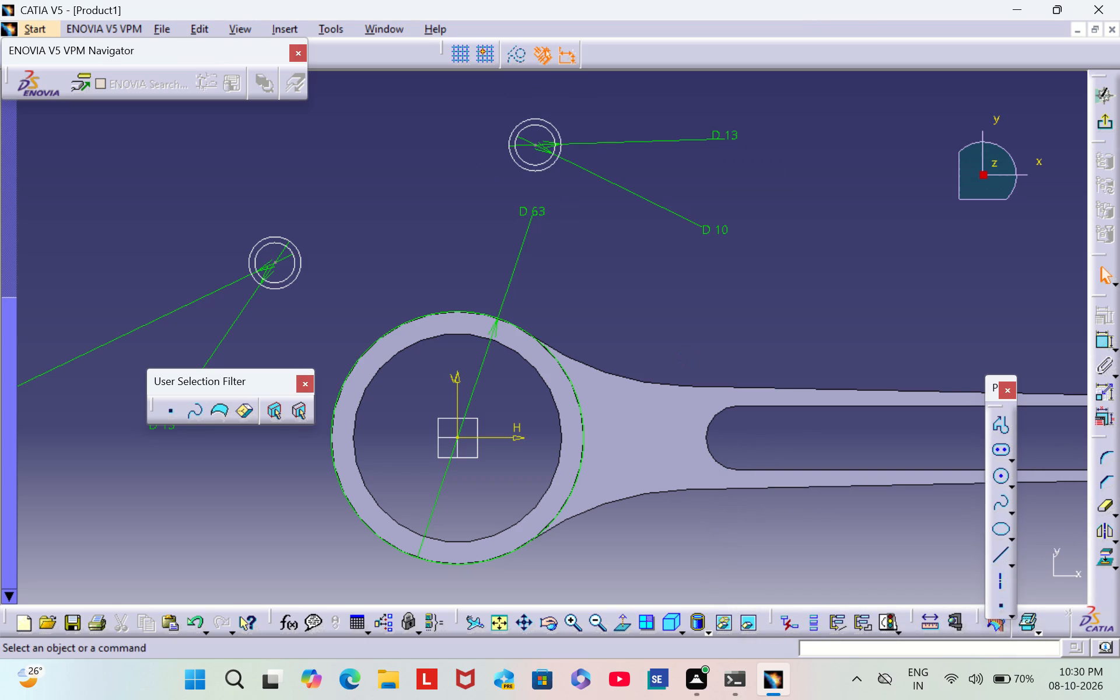
Constrain the centre of the upper-left circle pair to a horizontal distance of 39 mm from the vertical sketch axis.
middle_drag(699, 314, 736, 193)
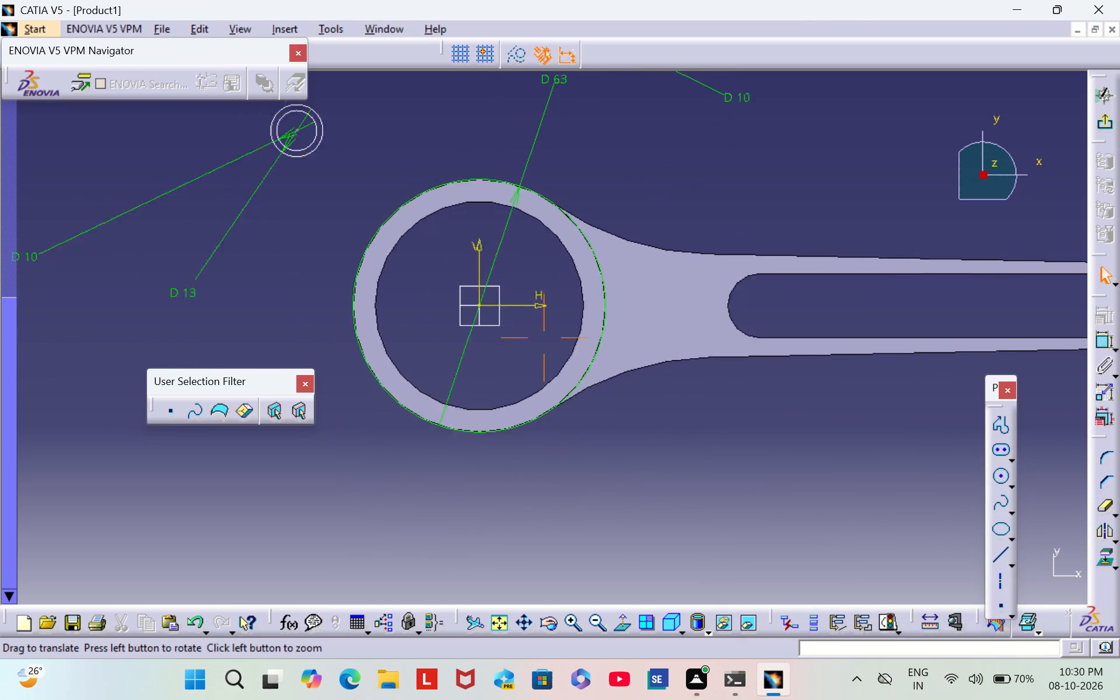
middle_drag(736, 193, 765, 225)
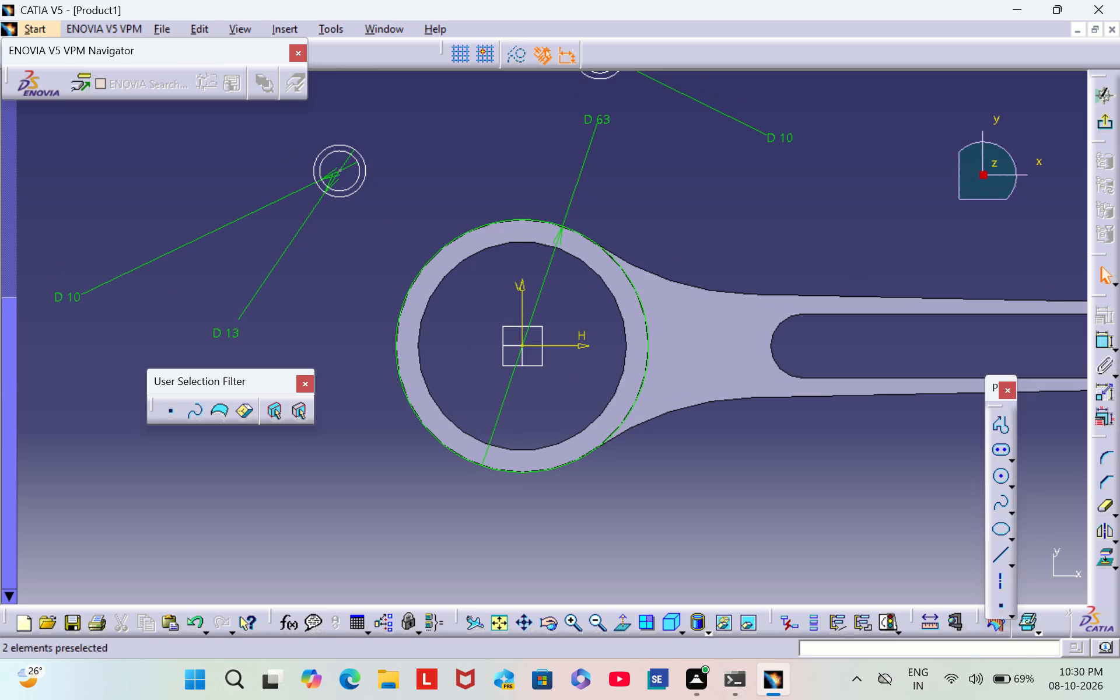
middle_drag(683, 197, 667, 201)
scroll(683, 197, down, 1)
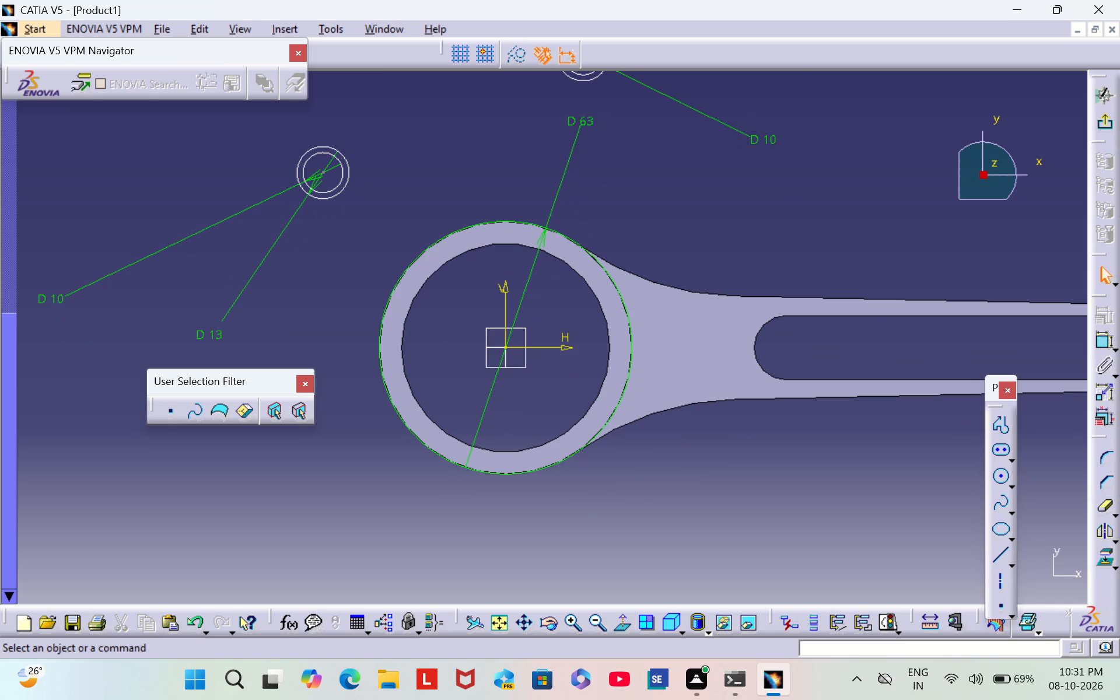
click(591, 625)
scroll(662, 237, down, 1)
middle_drag(662, 237, 696, 217)
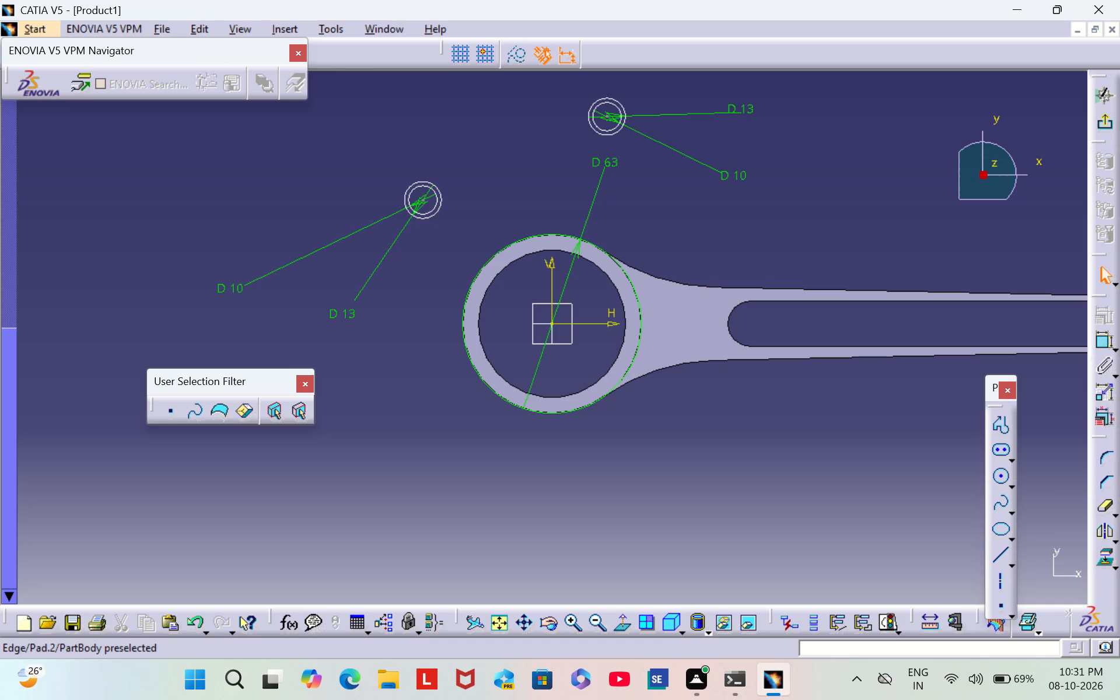
middle_drag(680, 441, 688, 425)
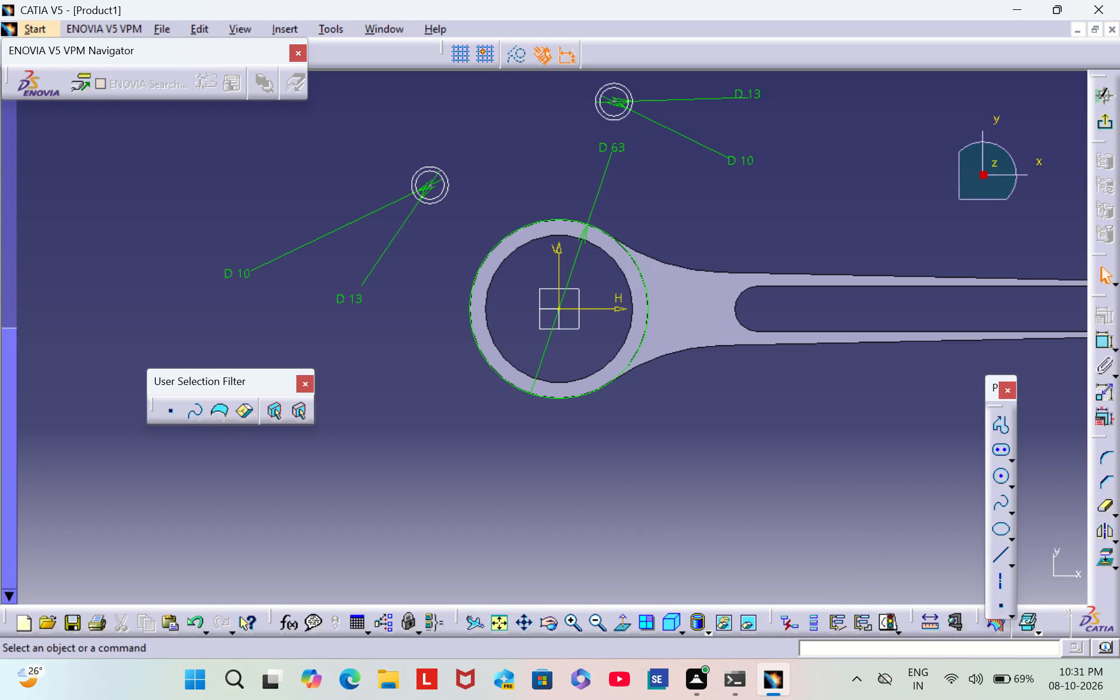
scroll(539, 103, down, 1)
middle_drag(527, 153, 537, 215)
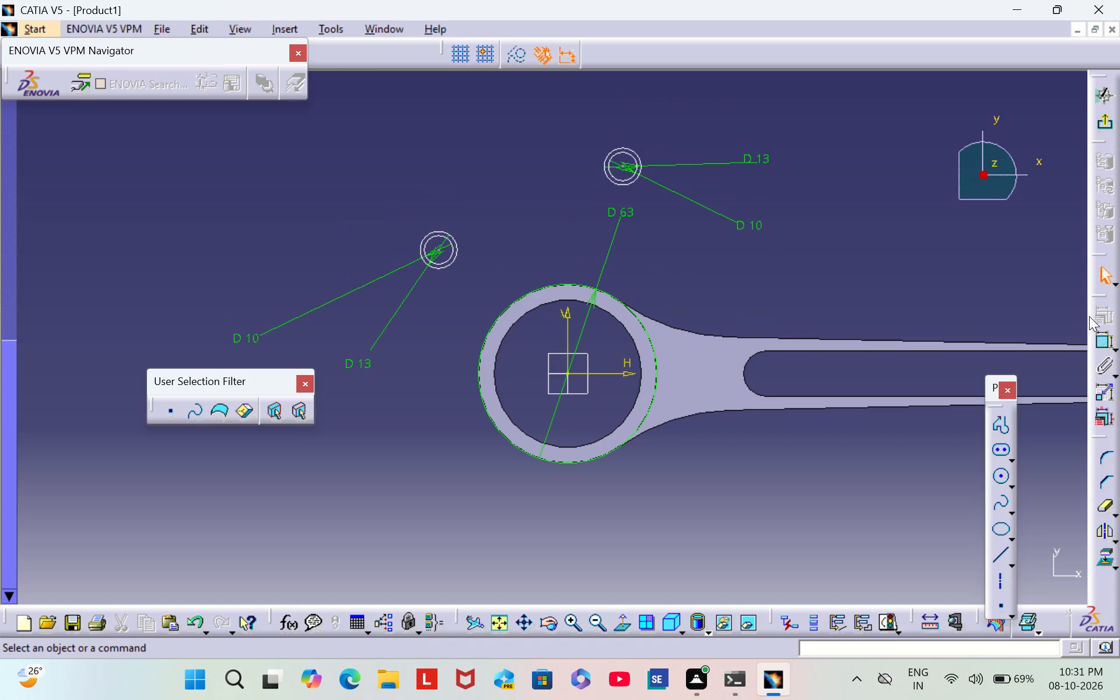
click(1102, 343)
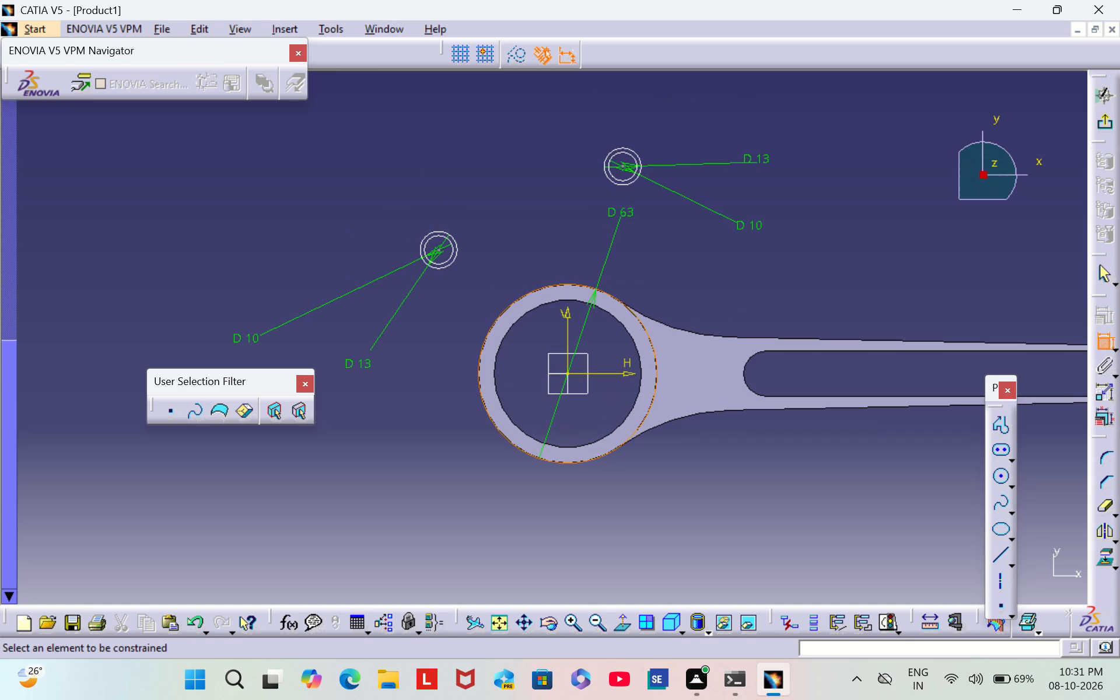
click(566, 327)
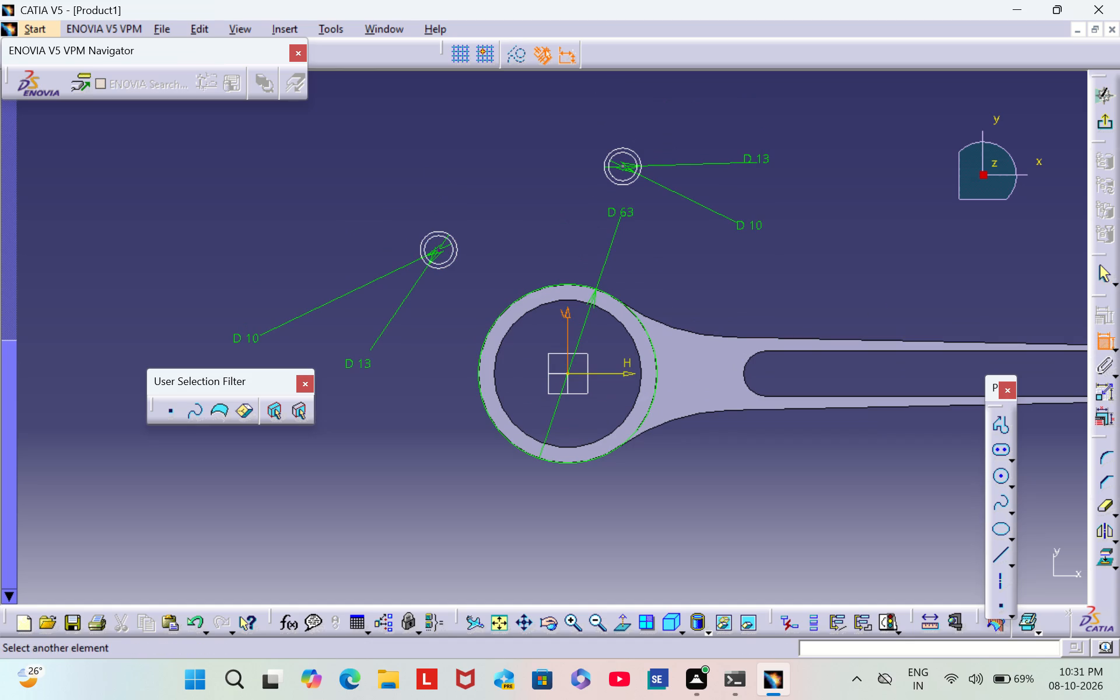
click(437, 250)
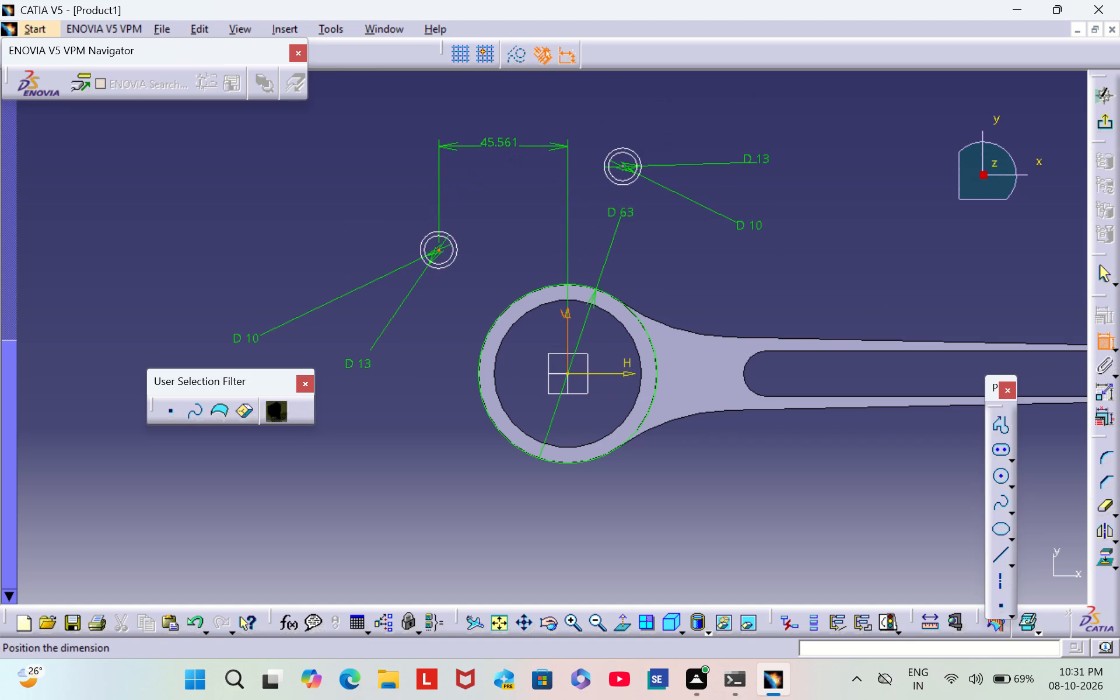
click(503, 118)
double_click(502, 117)
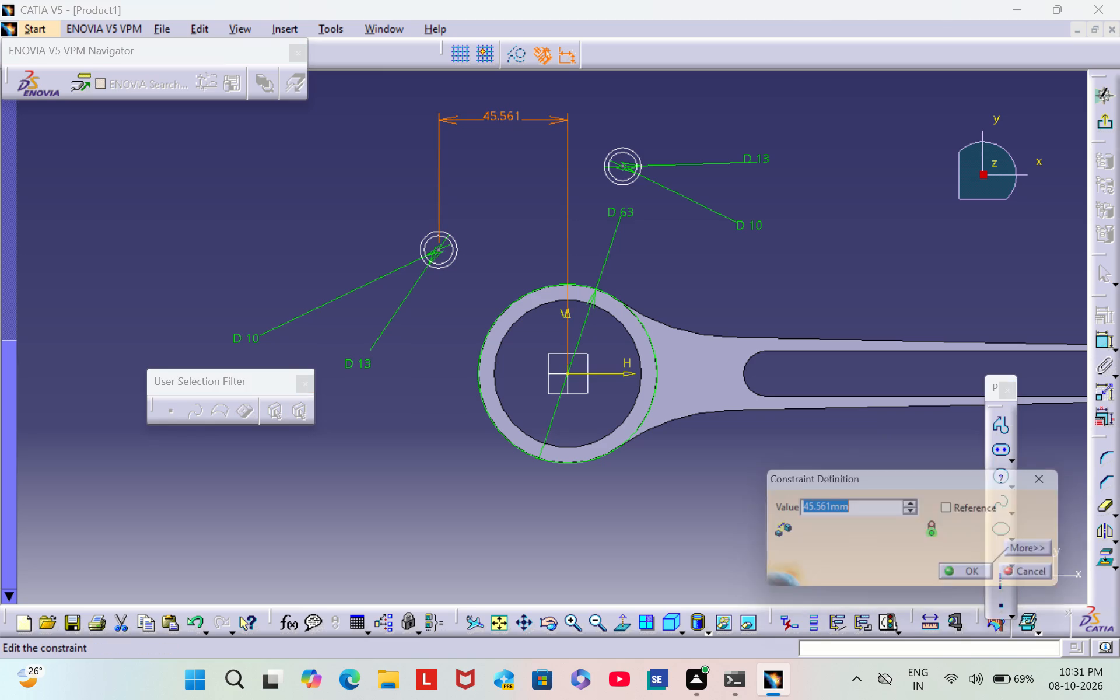
key(BackSpace)
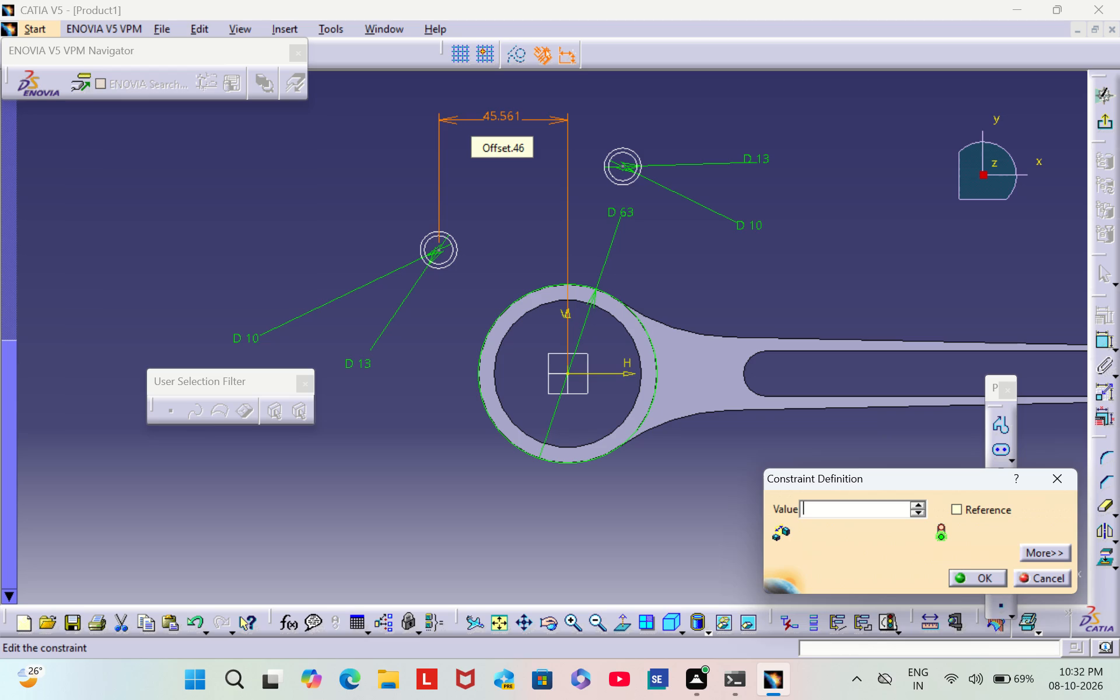
key(3)
key(9)
key(Return)
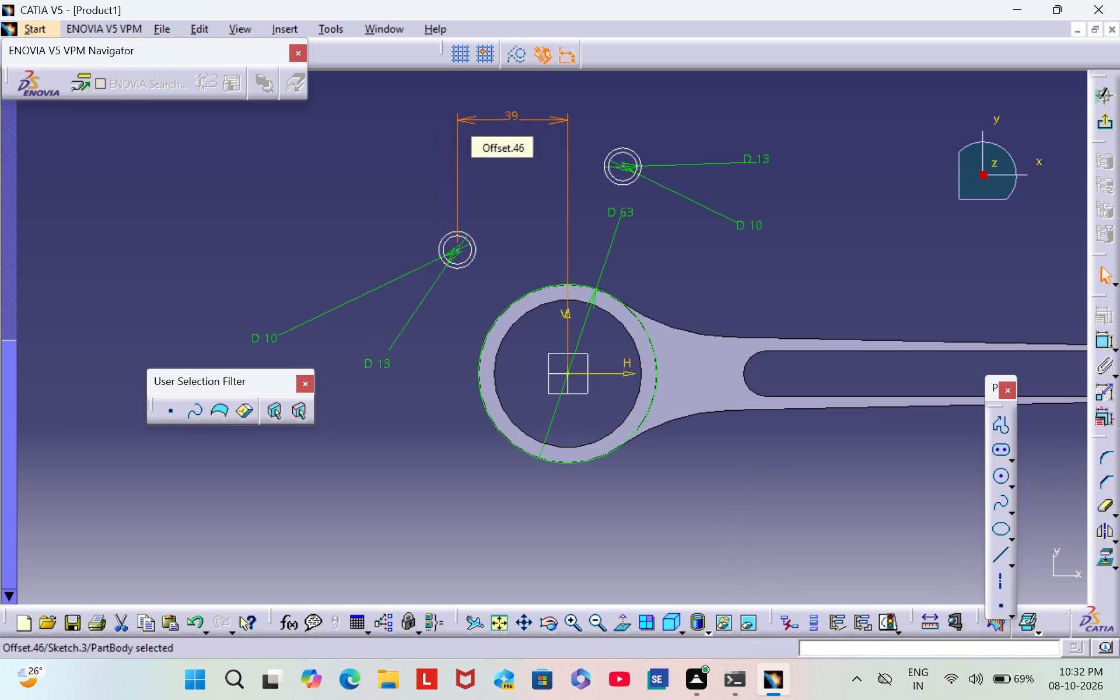
click(844, 209)
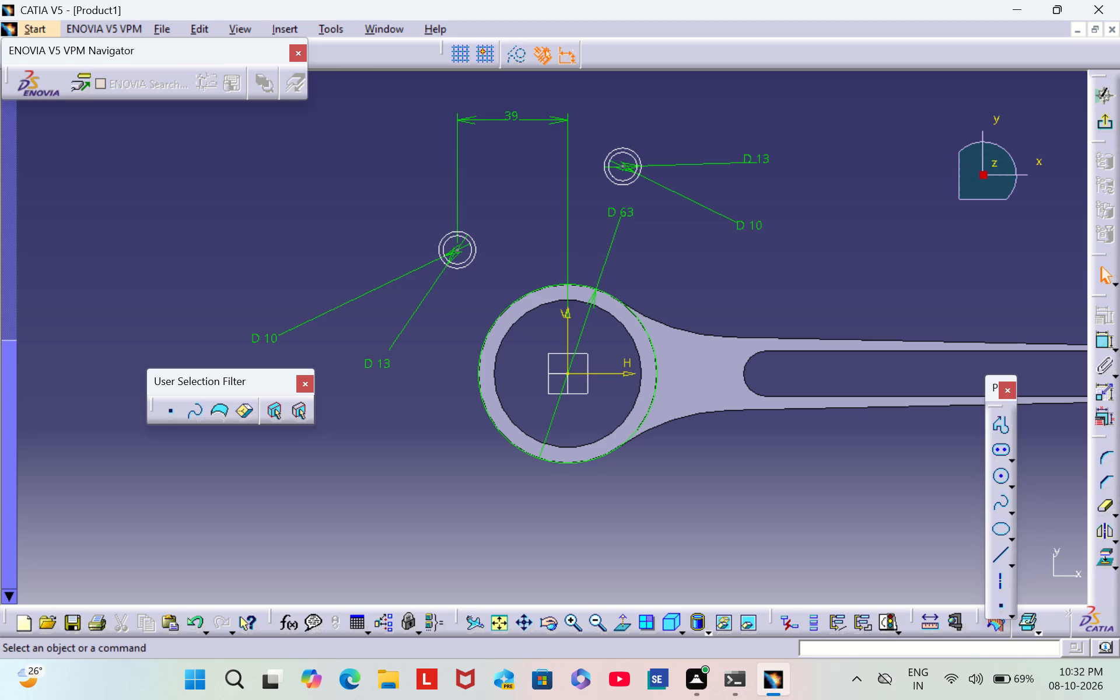
click(762, 274)
Constrain the centre of the upper-left circle pair to a vertical distance of 26 mm from the horizontal sketch axis.
click(1101, 350)
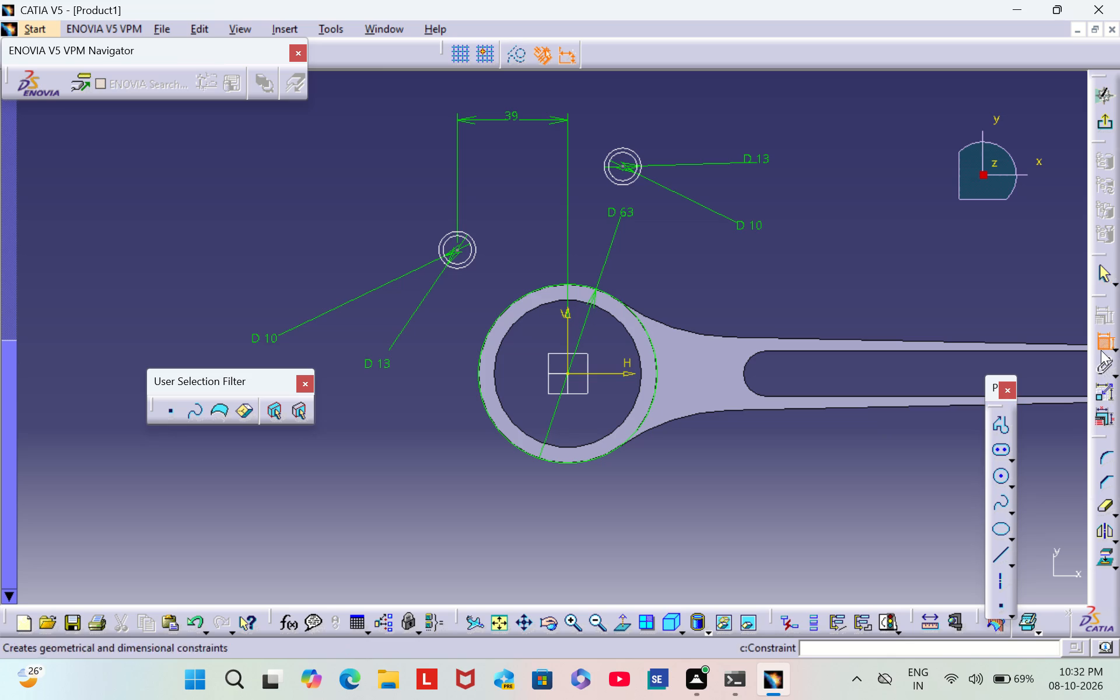
click(454, 249)
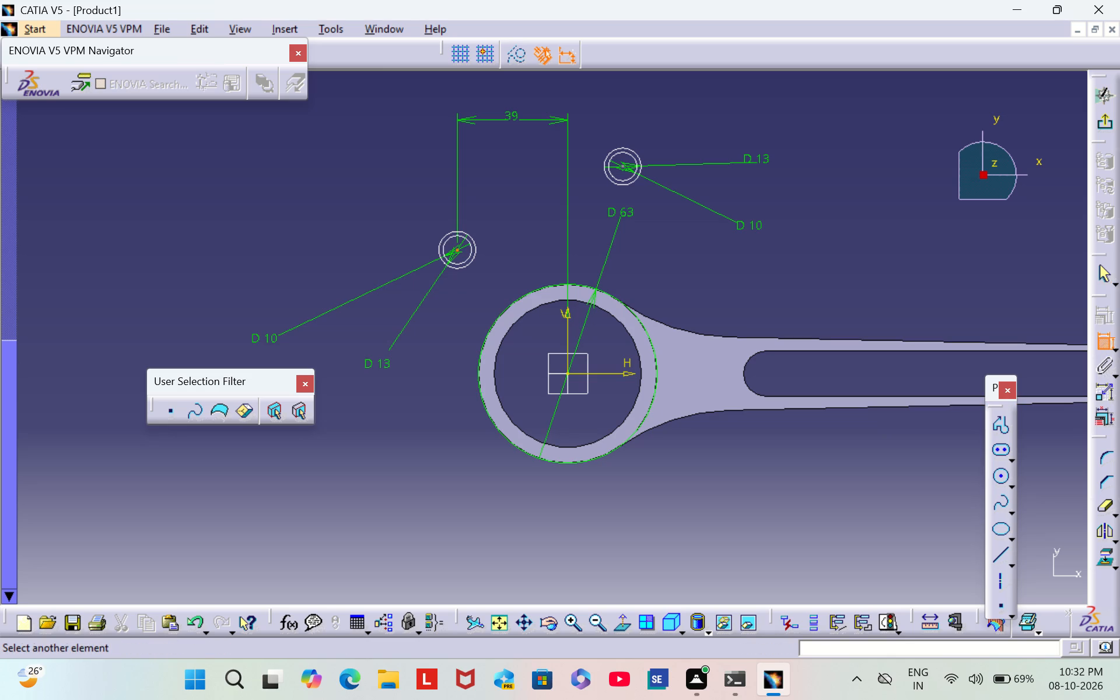
drag(583, 369, 570, 371)
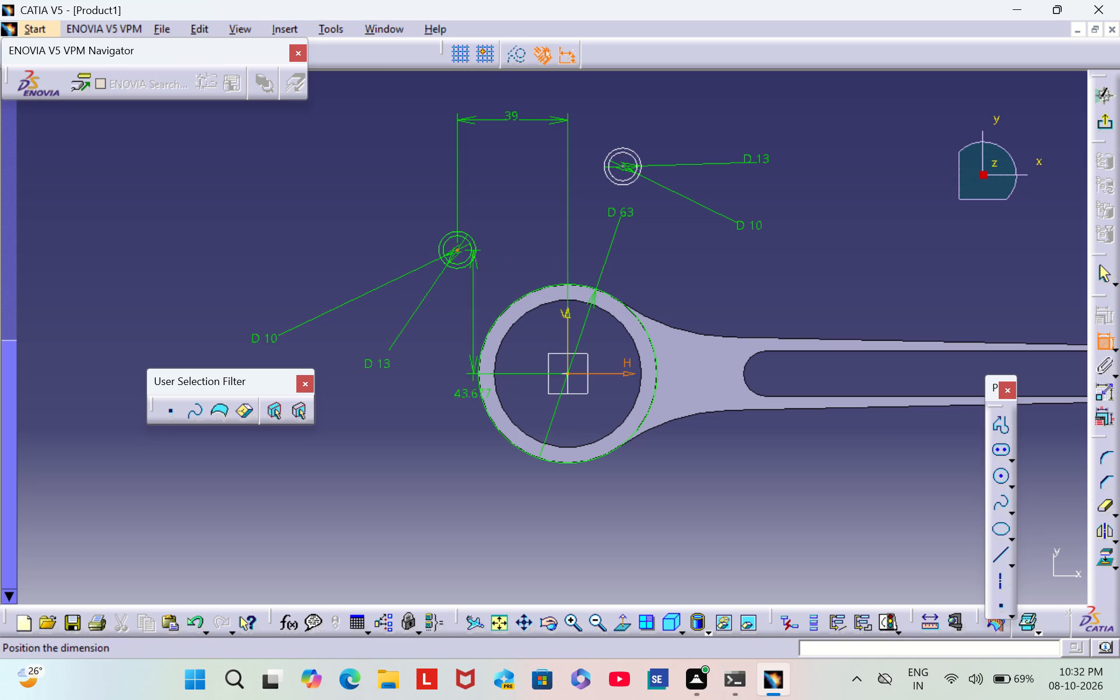
click(289, 306)
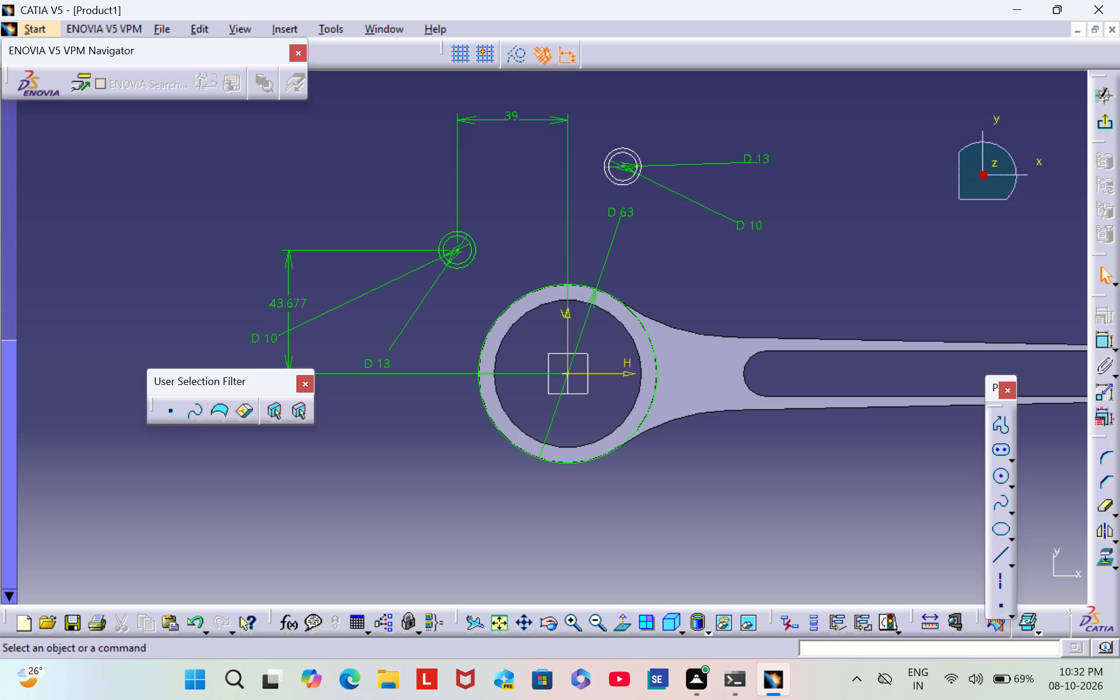
double_click(292, 302)
key(BackSpace)
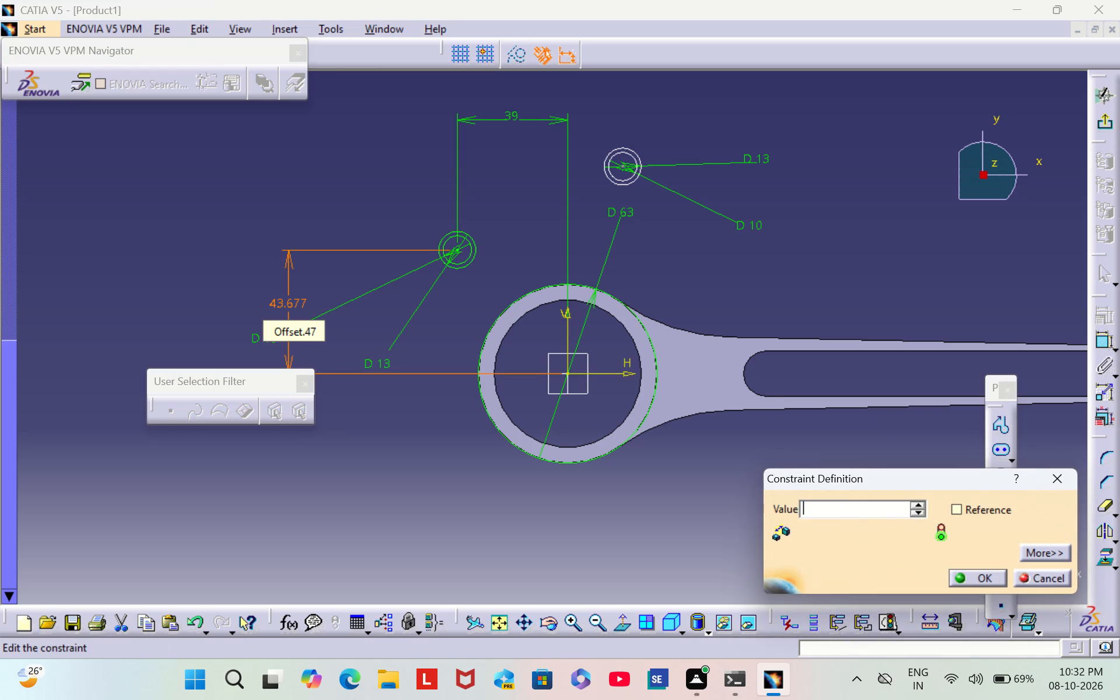
text(13)
key(BackSpace)
key(BackSpace)
text(26)
key(Return)
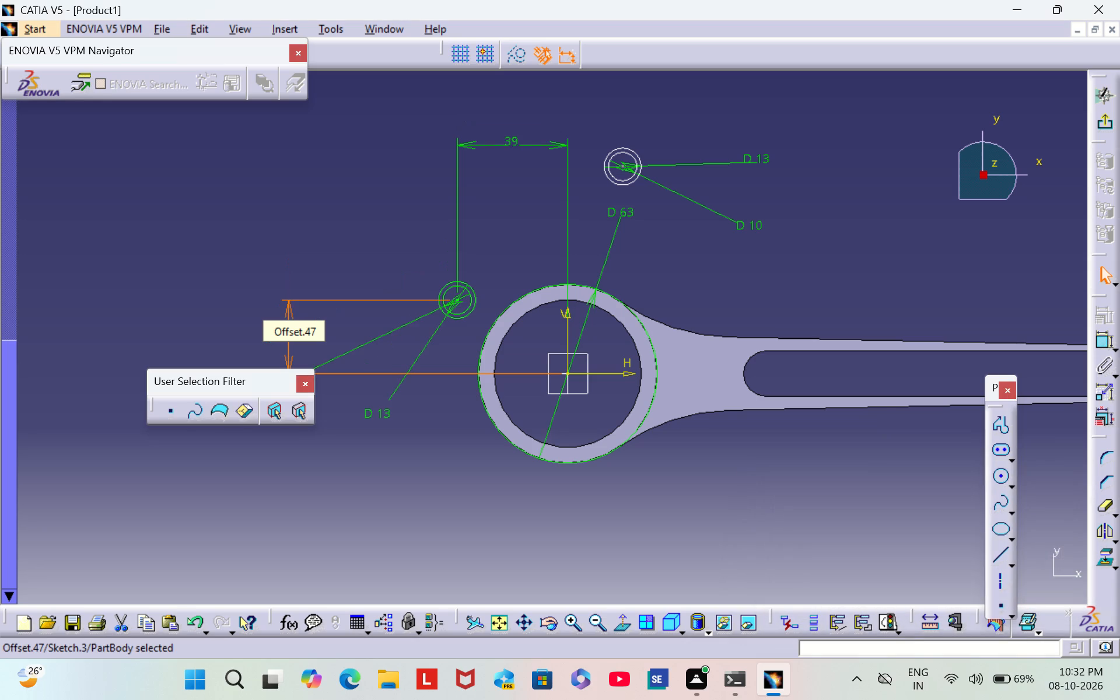
click(334, 229)
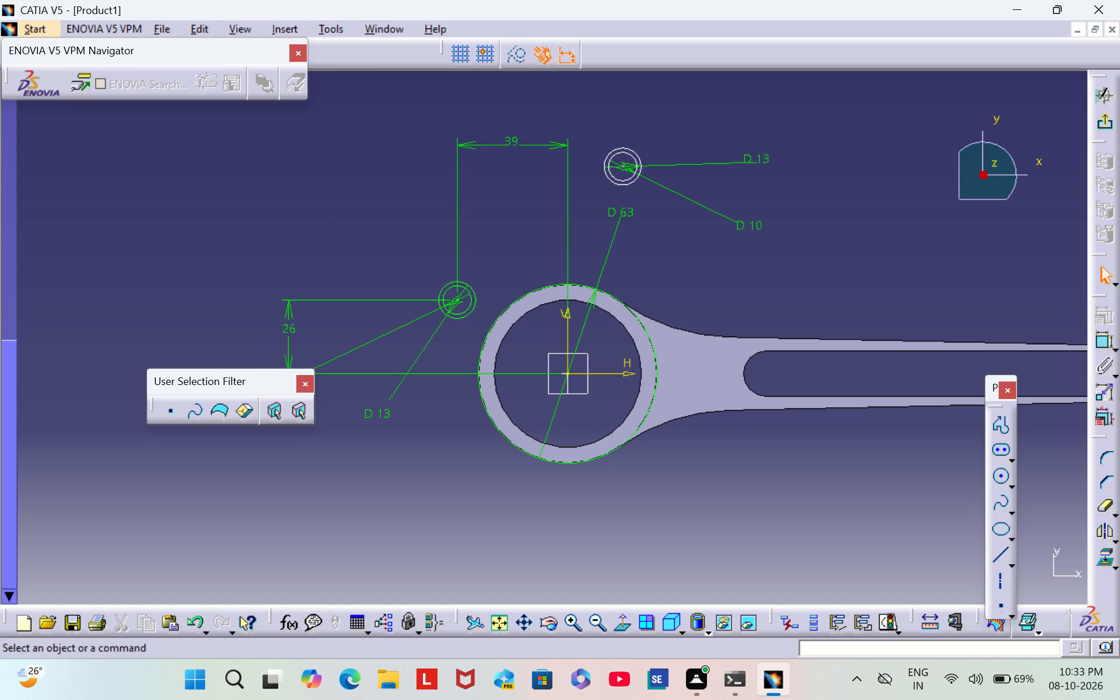
Constrain the centre of the circle pair above the hollow cylinder to a horizontal distance of 15 mm from the vertical sketch axis.
click(1103, 342)
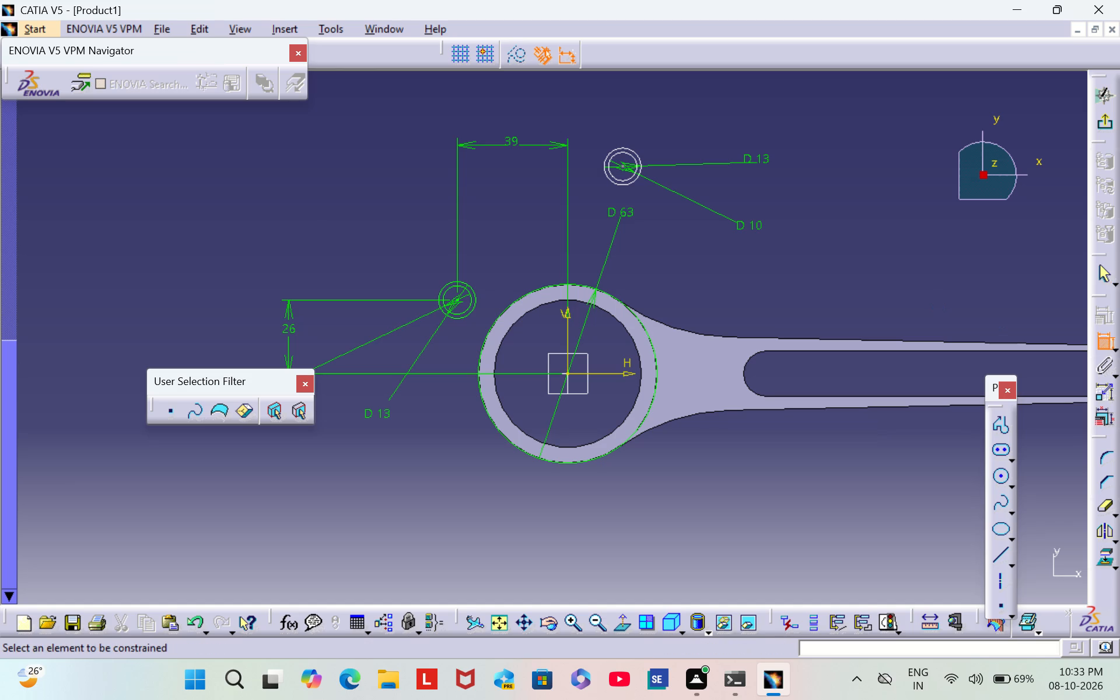
click(568, 168)
click(624, 165)
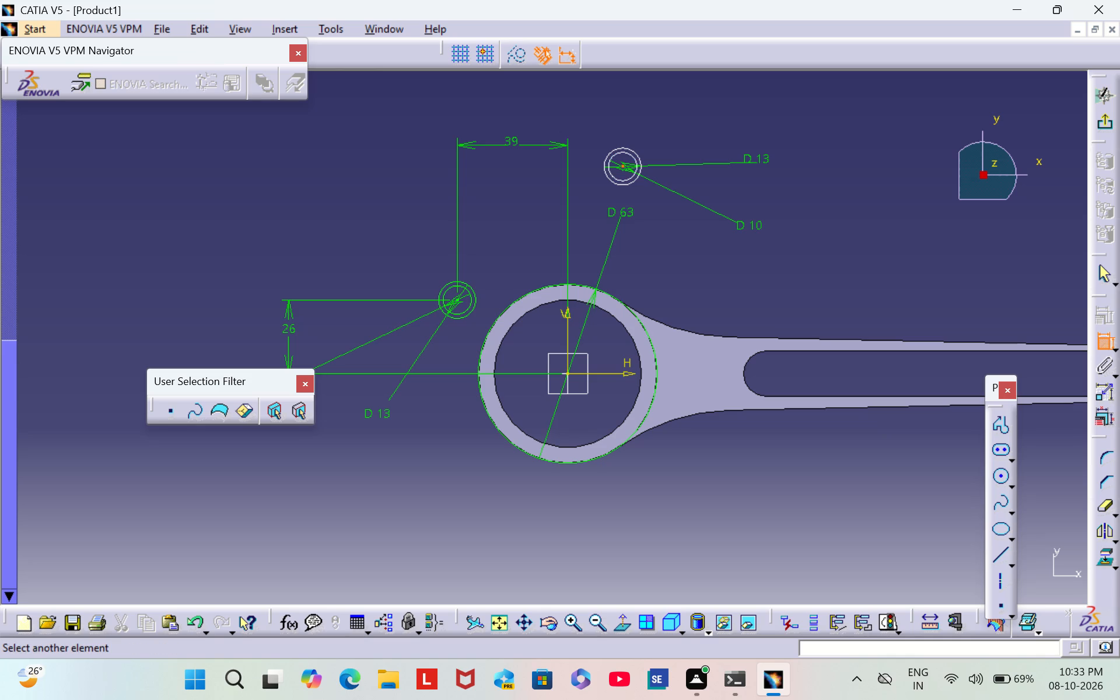
click(566, 320)
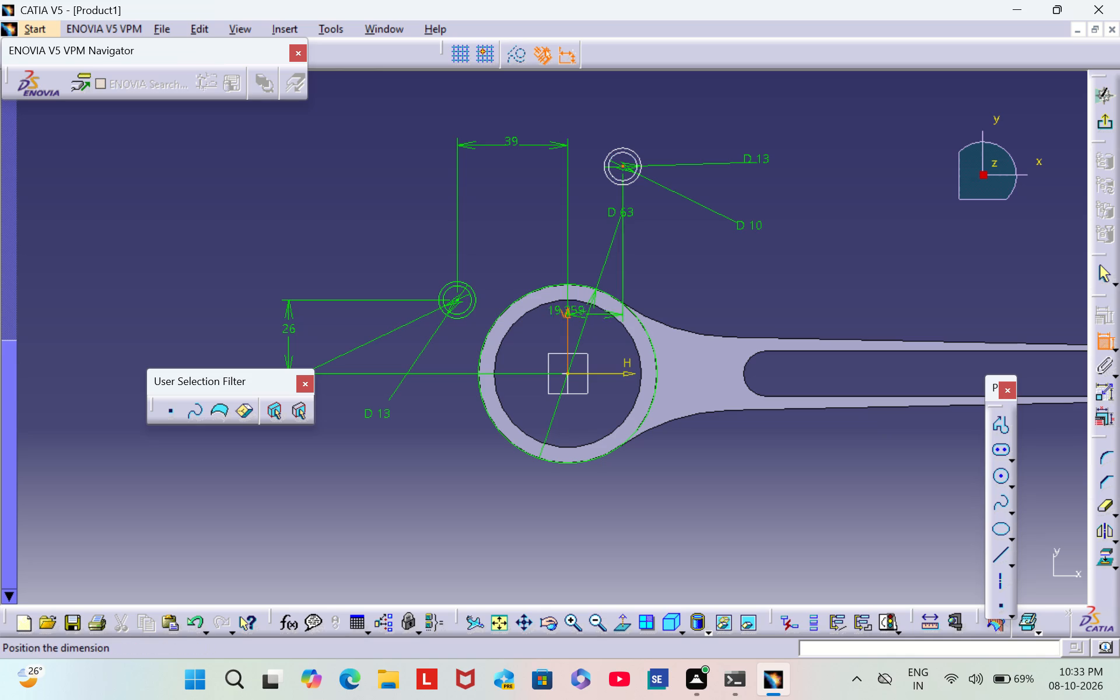
click(593, 115)
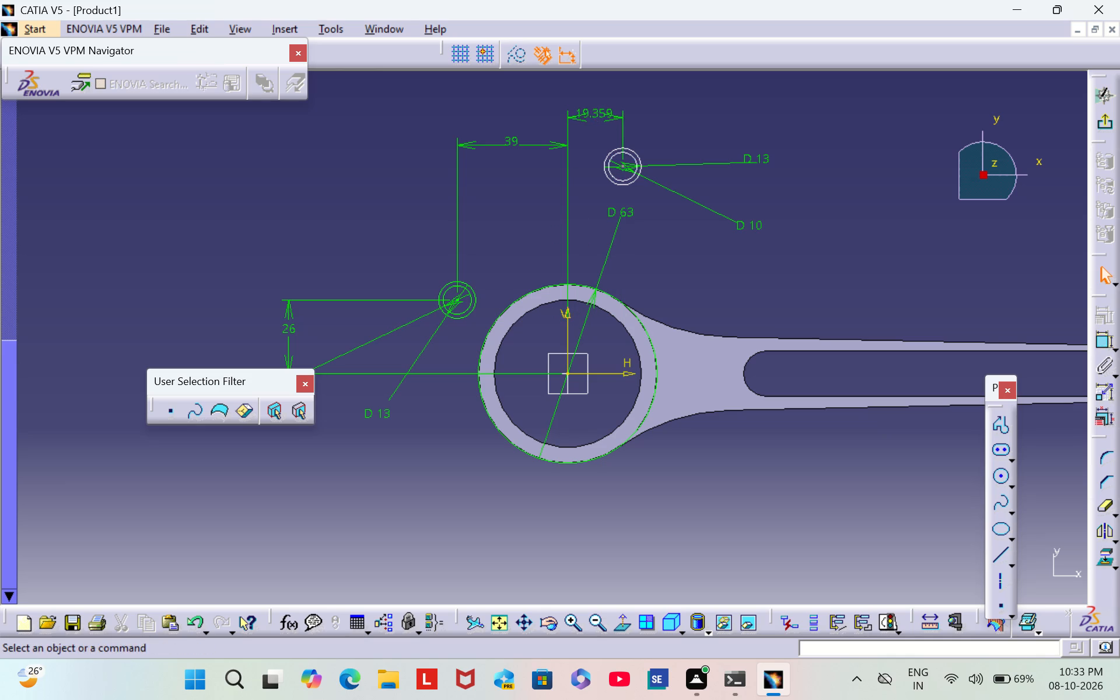
double_click(589, 111)
key(BackSpace)
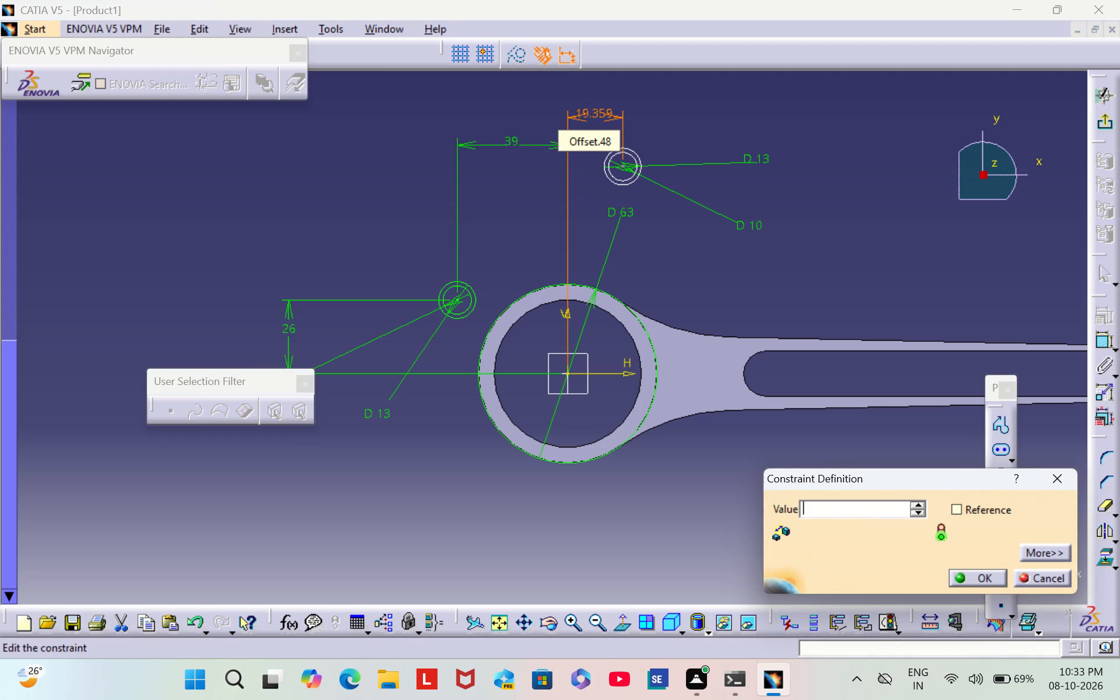
text(15)
key(Return)
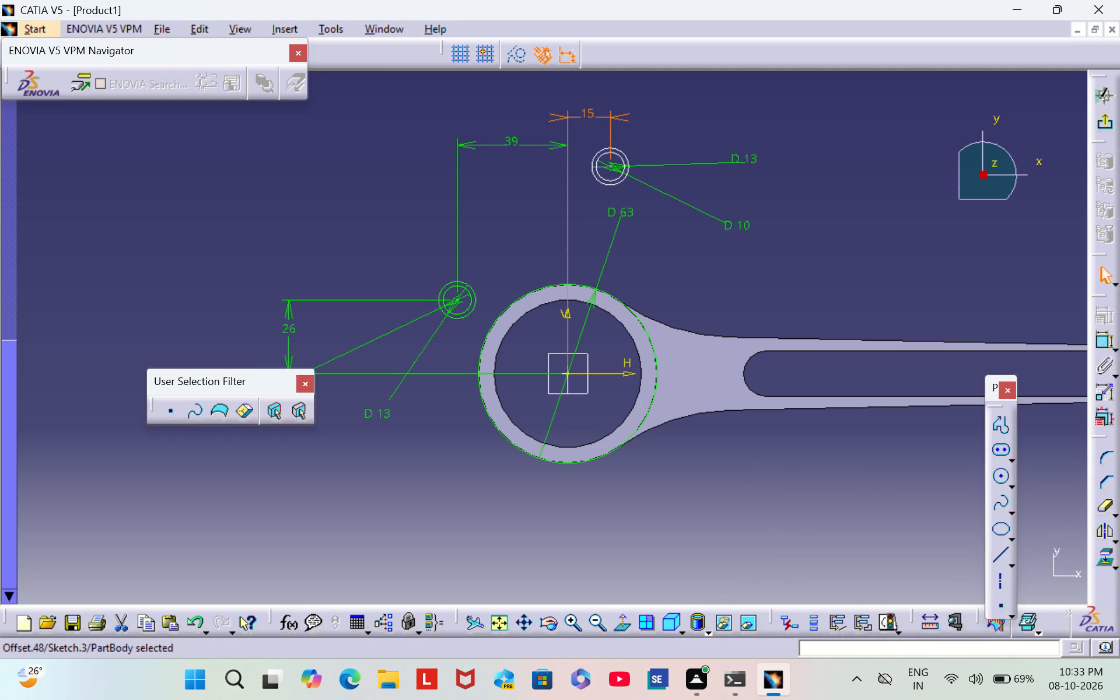
click(853, 204)
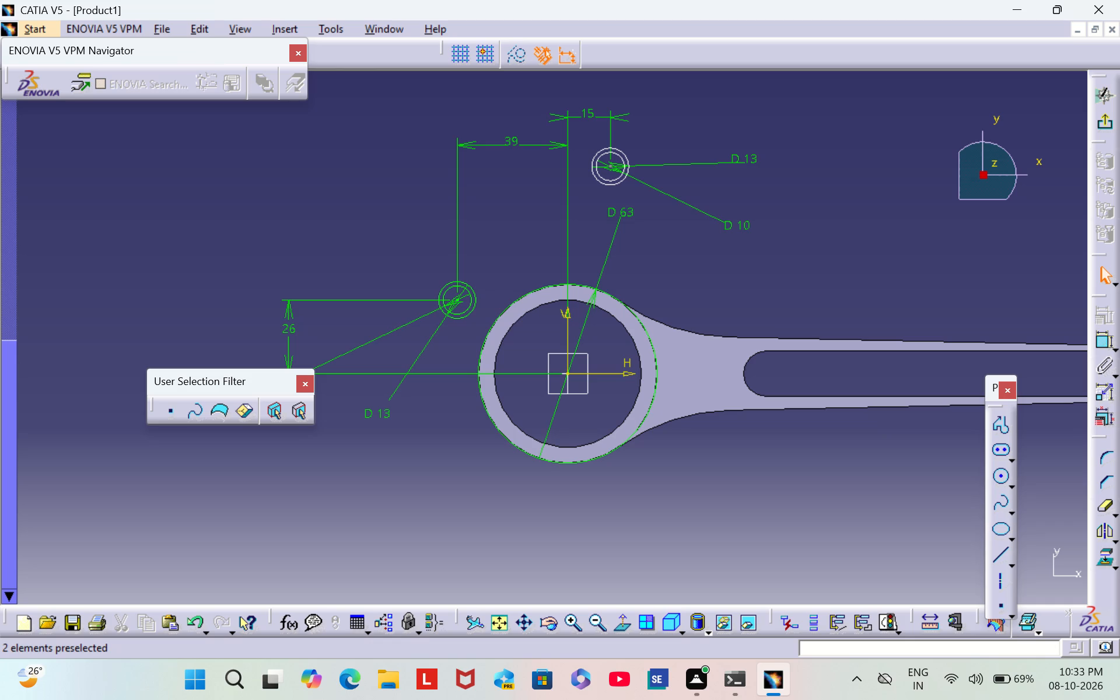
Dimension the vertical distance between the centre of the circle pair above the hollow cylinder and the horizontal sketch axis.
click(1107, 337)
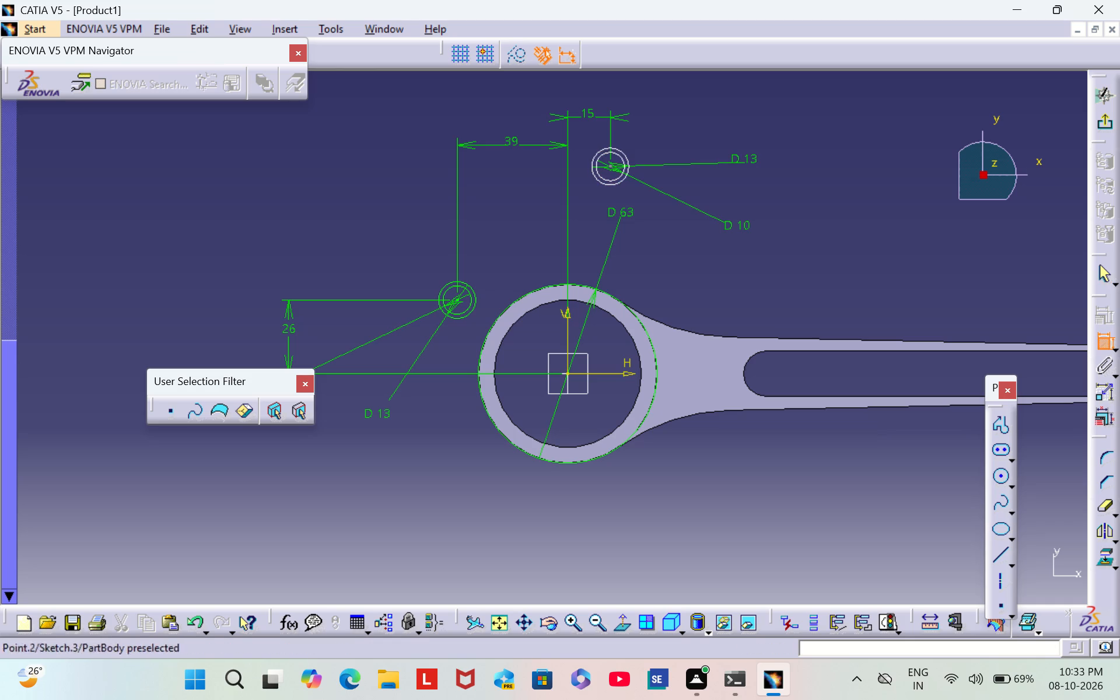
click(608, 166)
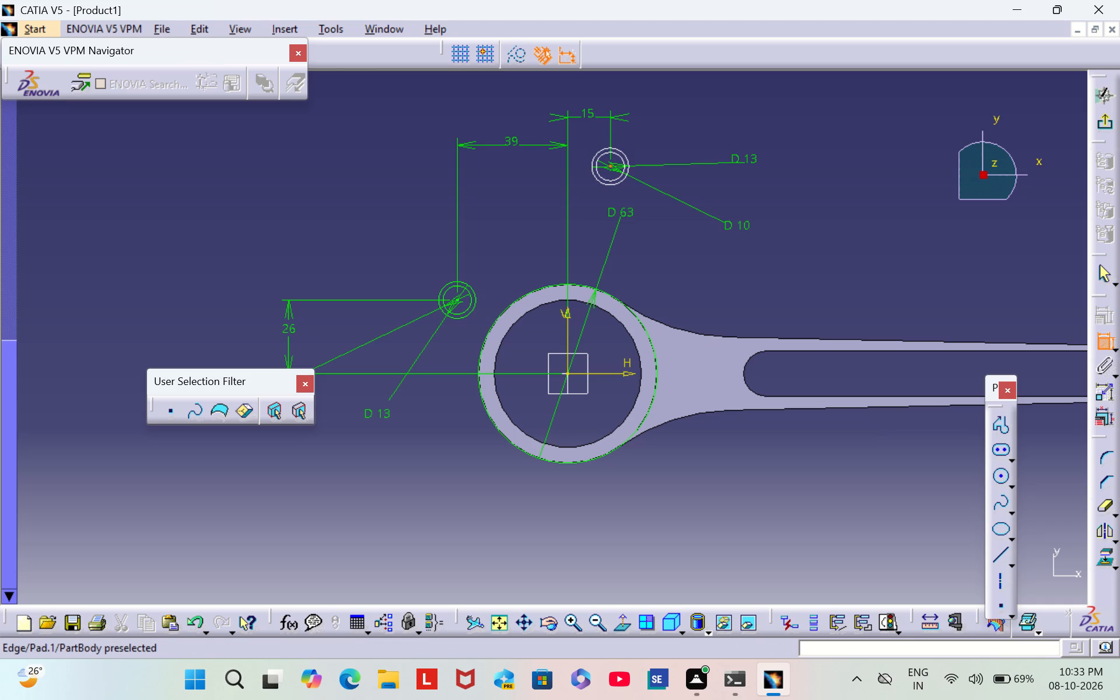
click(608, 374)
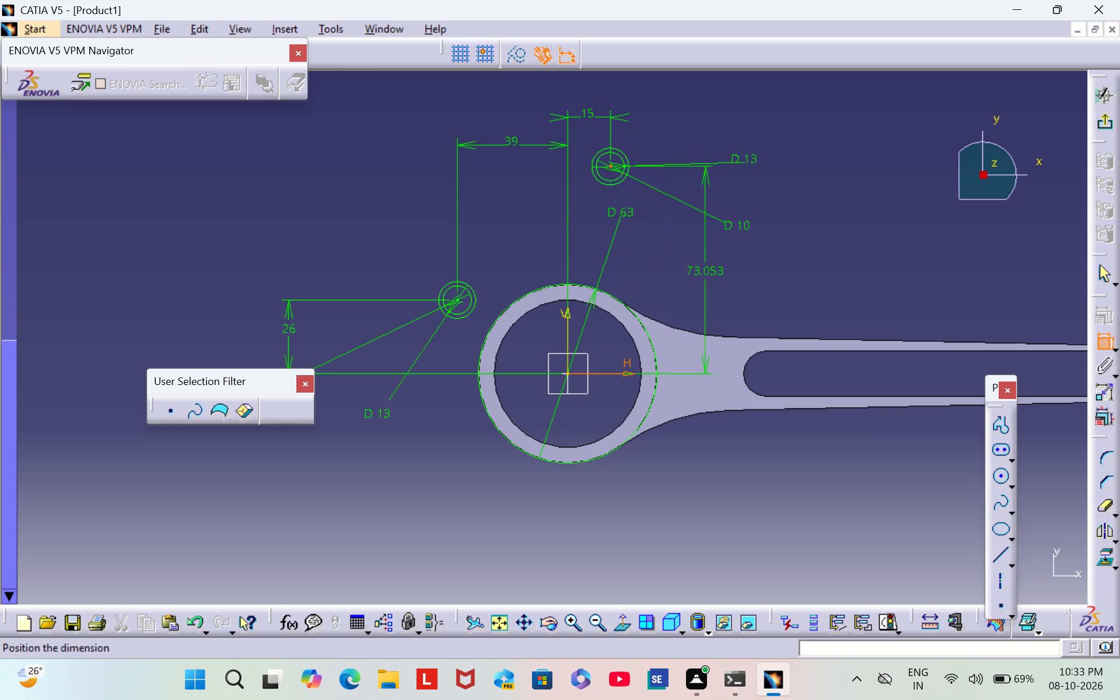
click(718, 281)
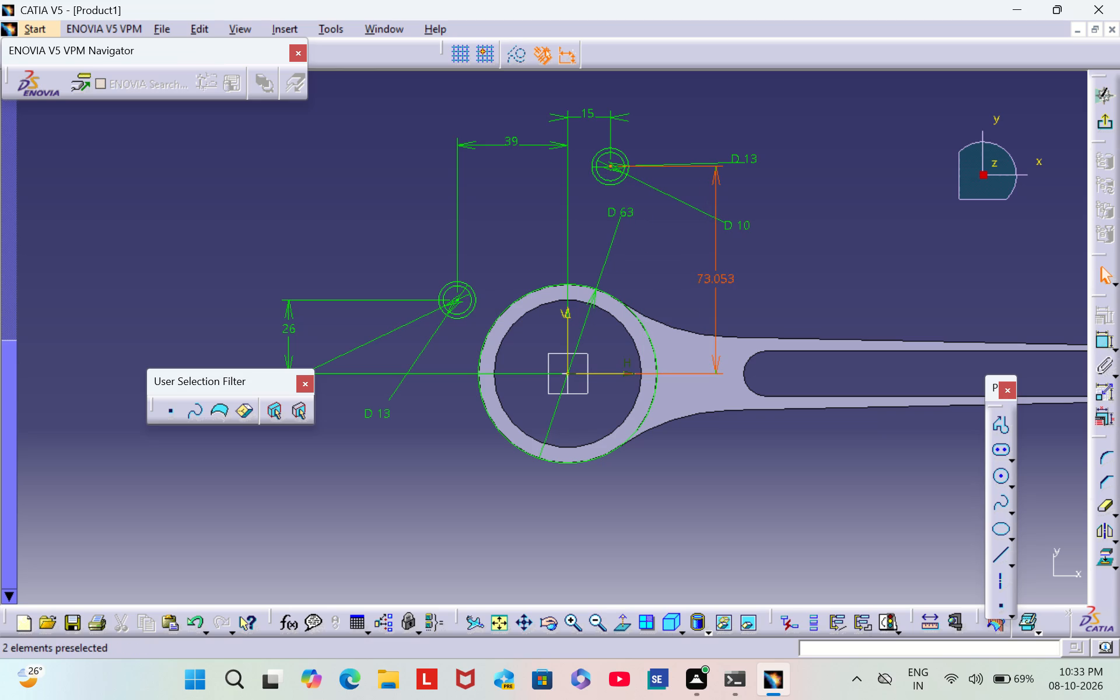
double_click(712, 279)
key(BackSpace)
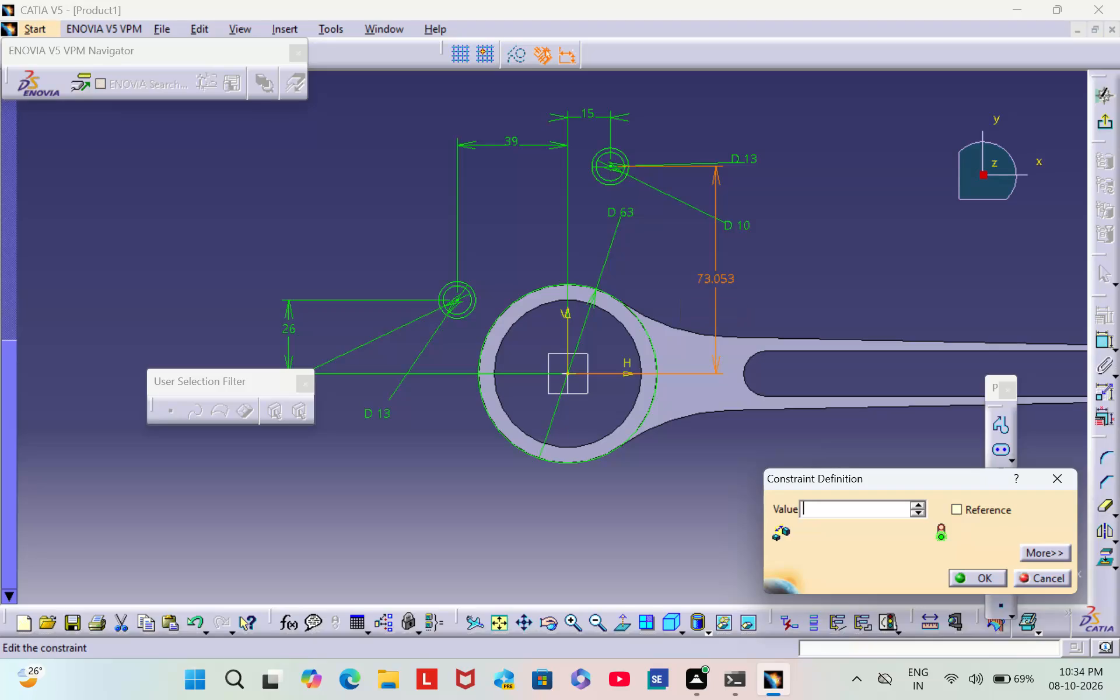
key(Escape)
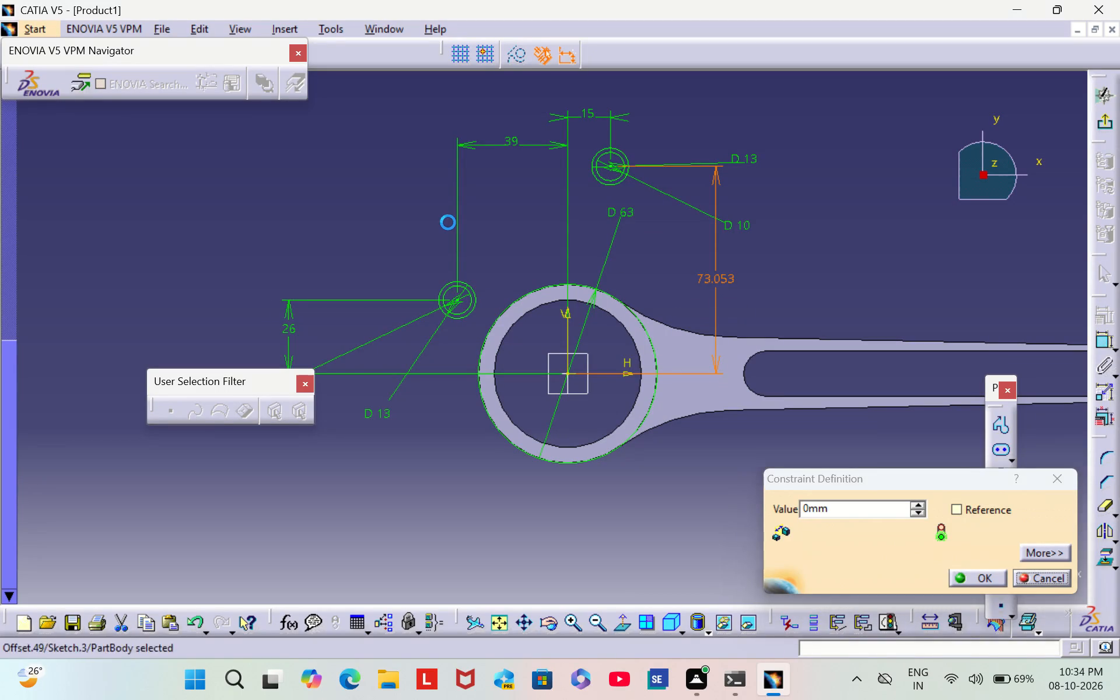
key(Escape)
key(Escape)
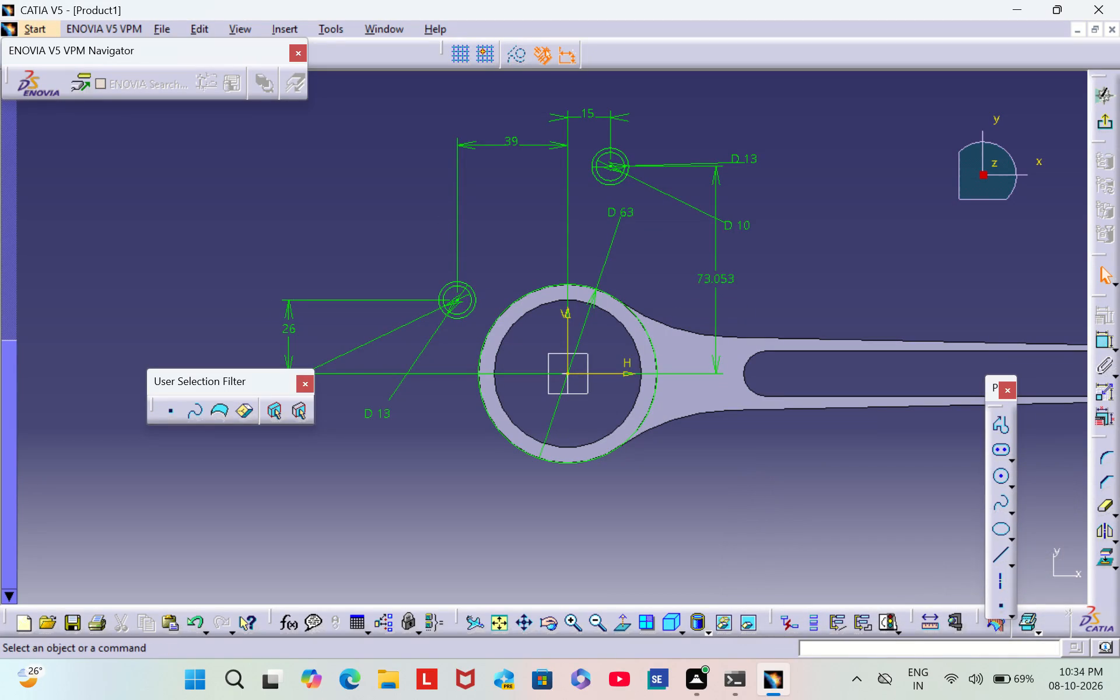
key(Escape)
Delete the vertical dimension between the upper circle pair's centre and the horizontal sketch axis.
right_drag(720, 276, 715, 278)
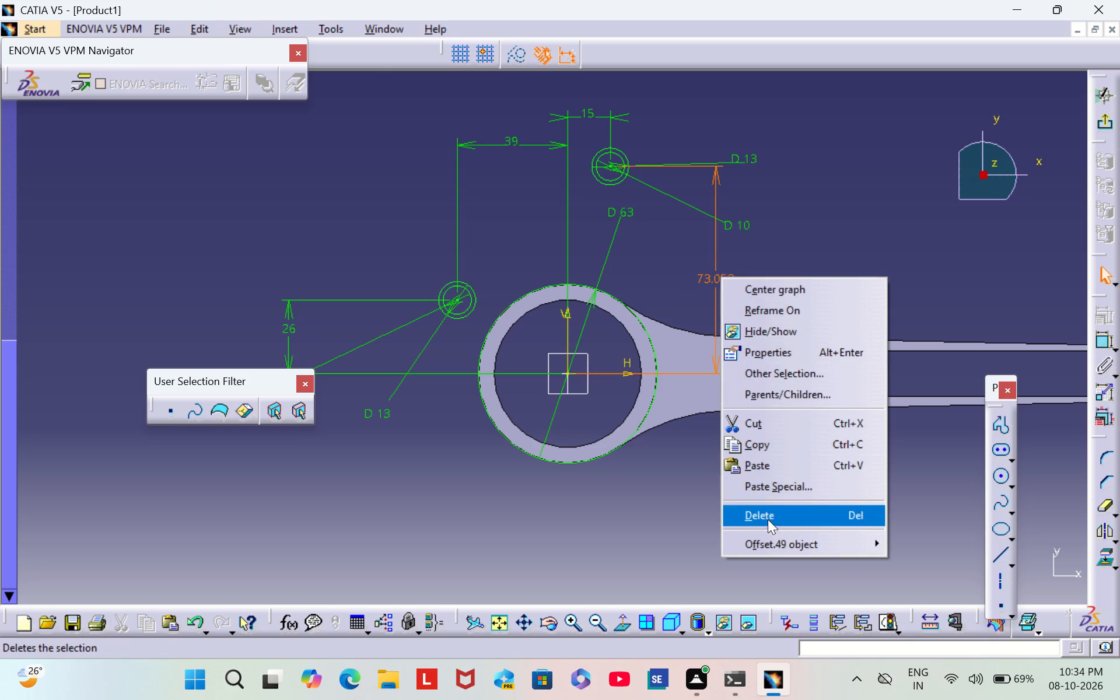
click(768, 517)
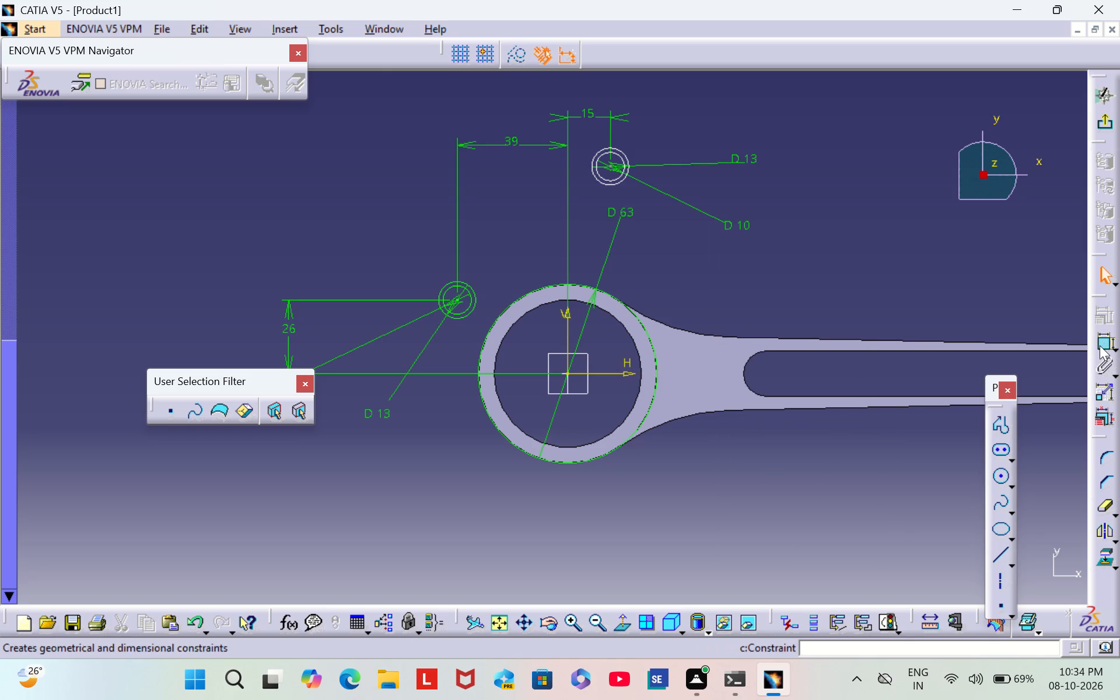
Constrain the centres of the two circle pairs to a vertical distance of 17 mm from each other.
click(1099, 345)
click(455, 300)
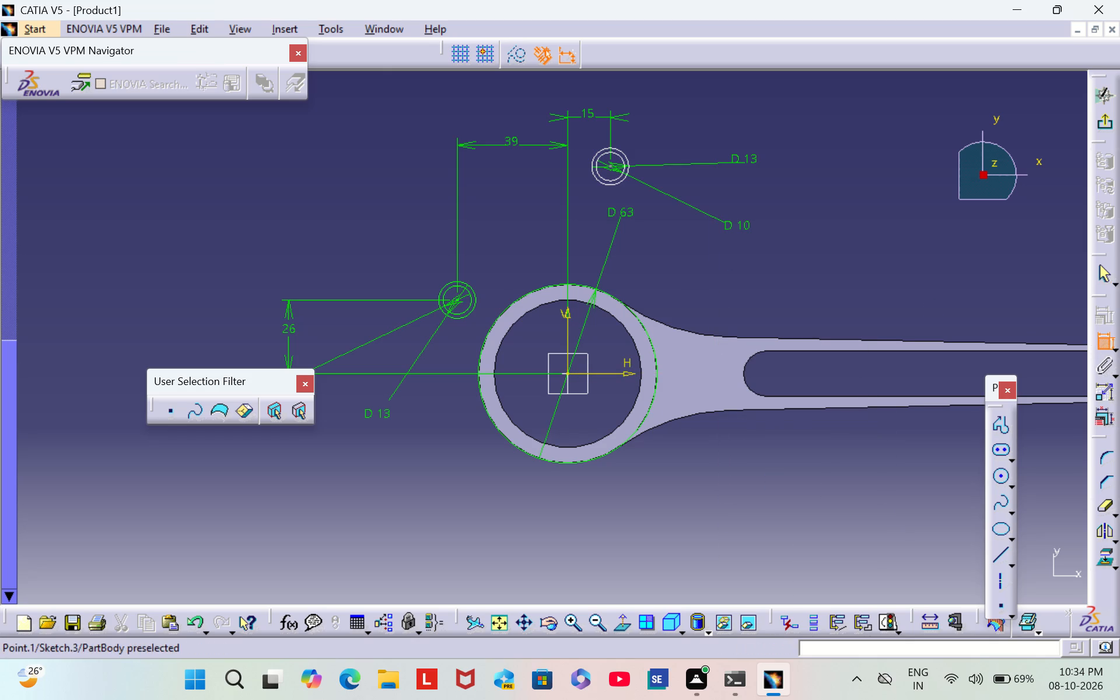
click(607, 166)
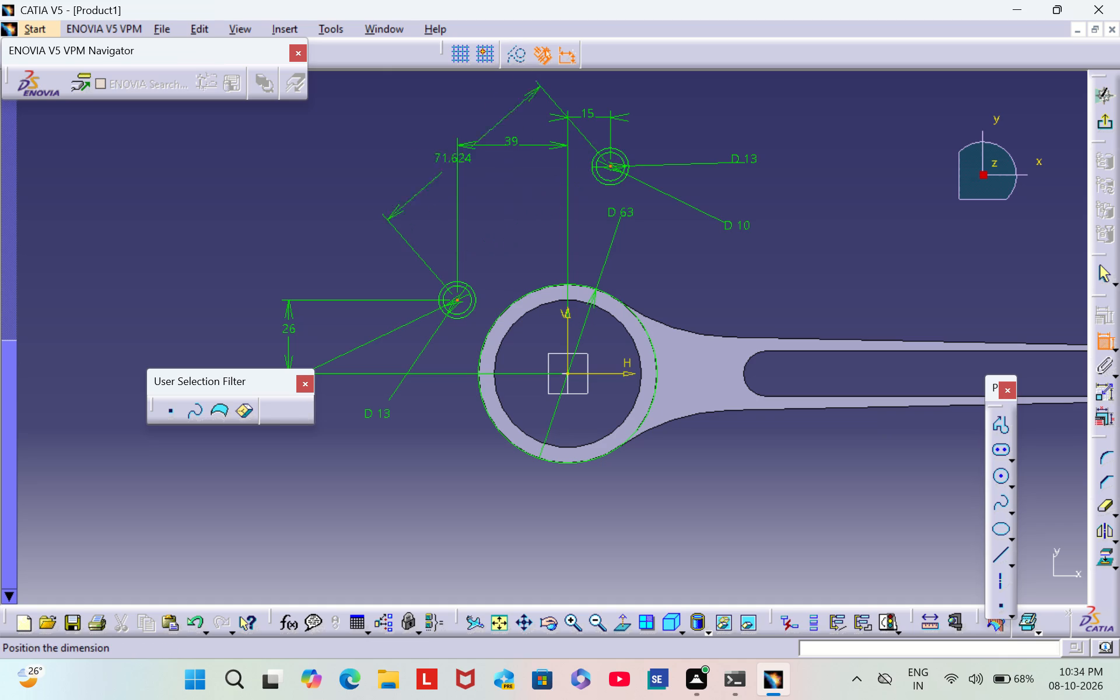
right_click(424, 166)
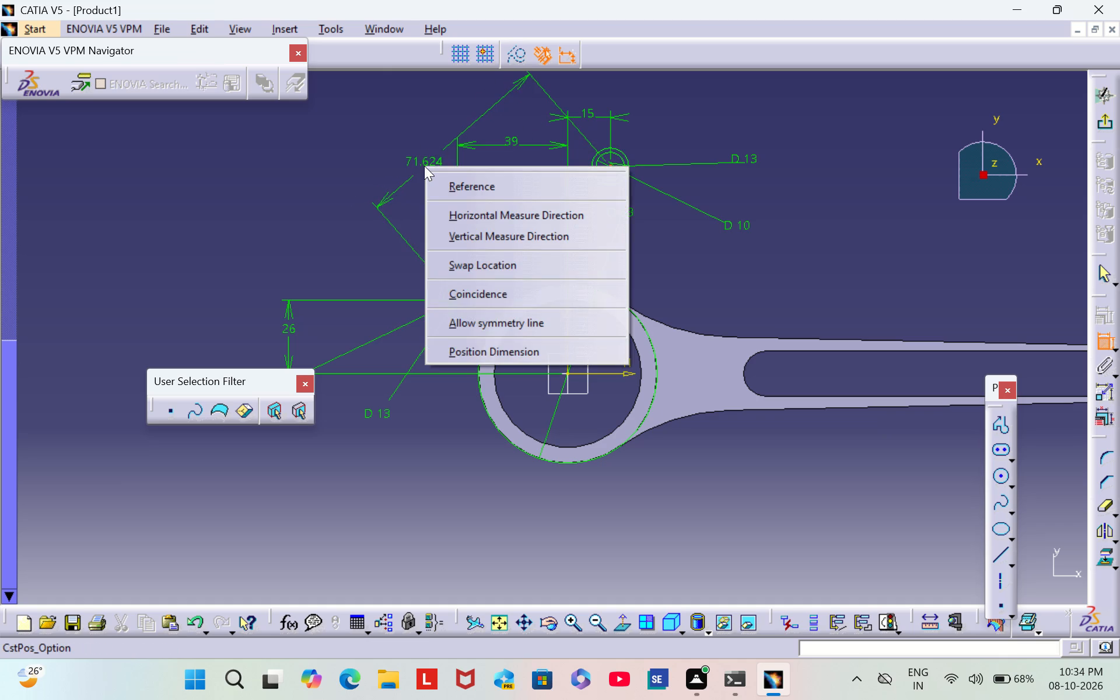
click(484, 239)
click(372, 239)
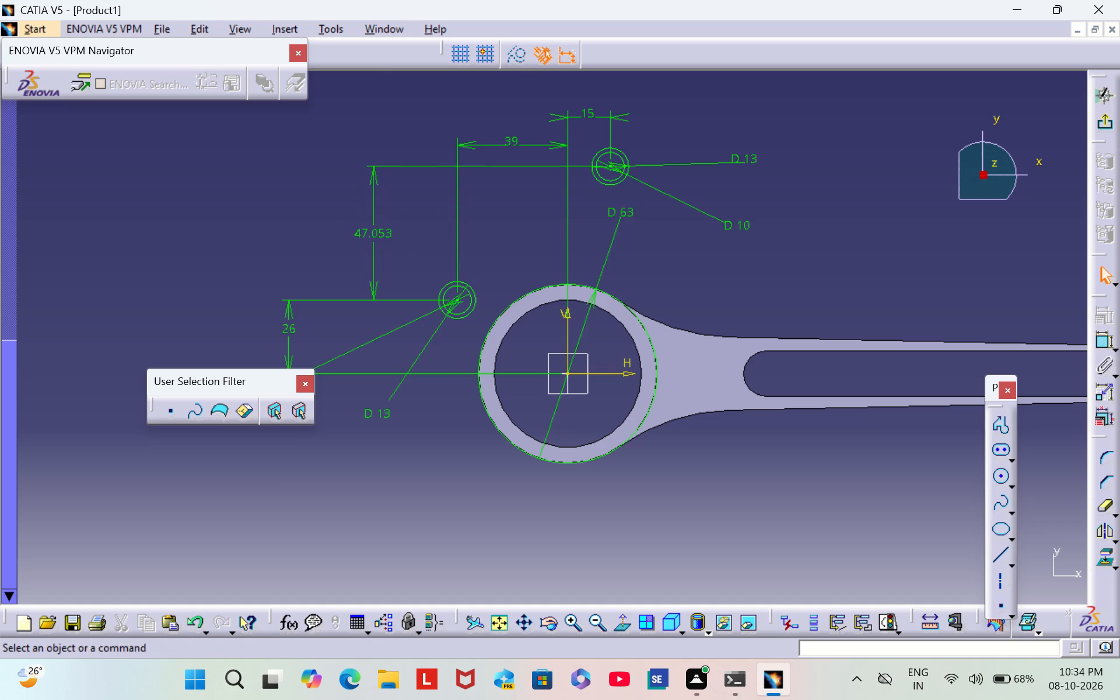
double_click(373, 231)
key(BackSpace)
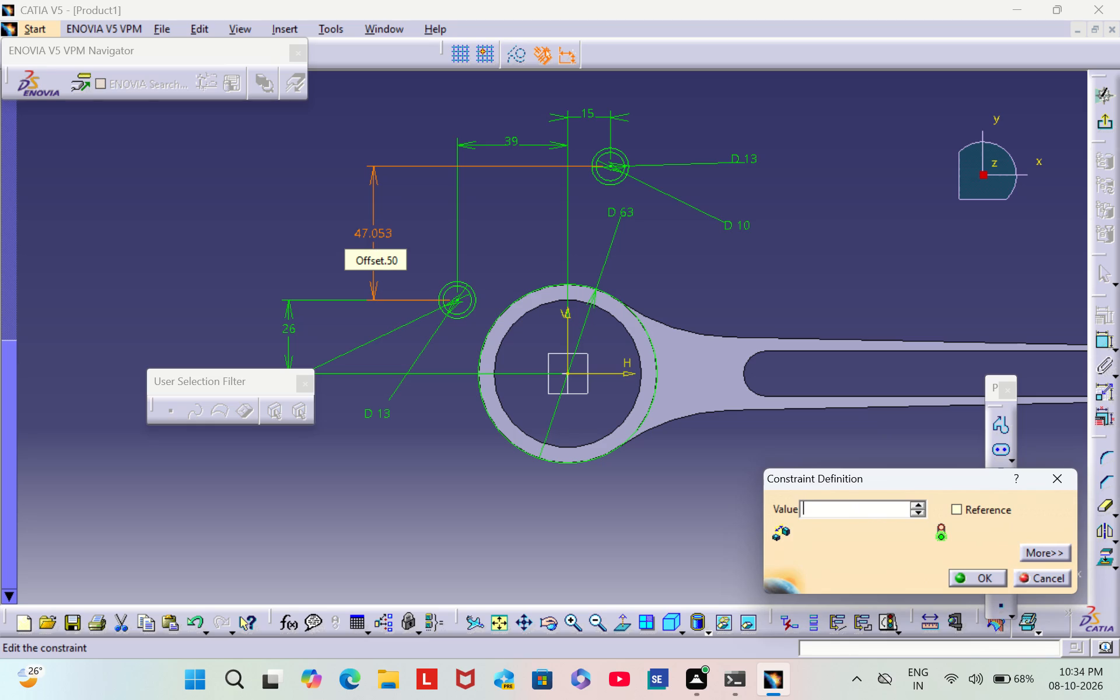
text(17)
key(Return)
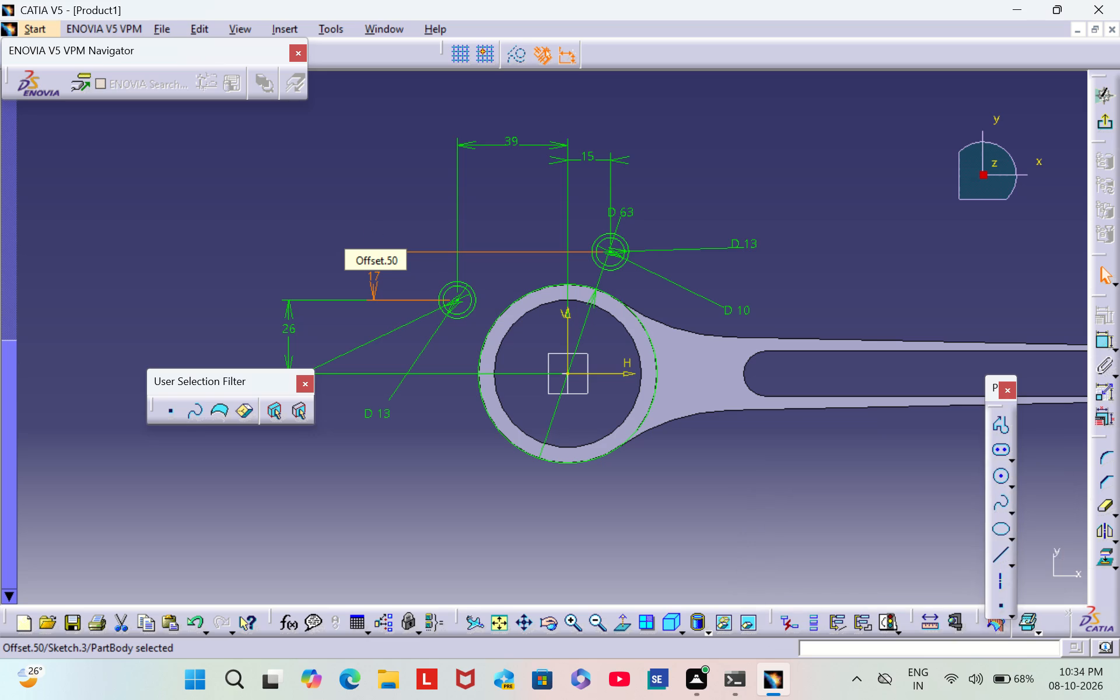
click(767, 171)
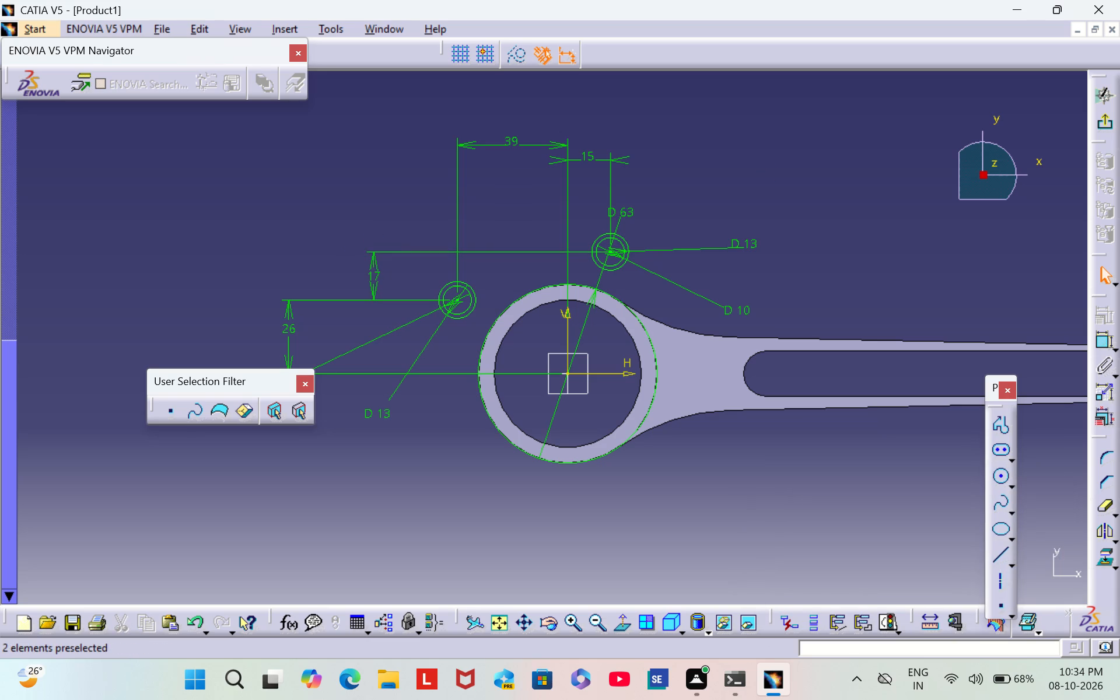
Change the outer circle's dimension in the pair above the hollow cylinder to a radius of 13 mm.
click(567, 626)
click(567, 626)
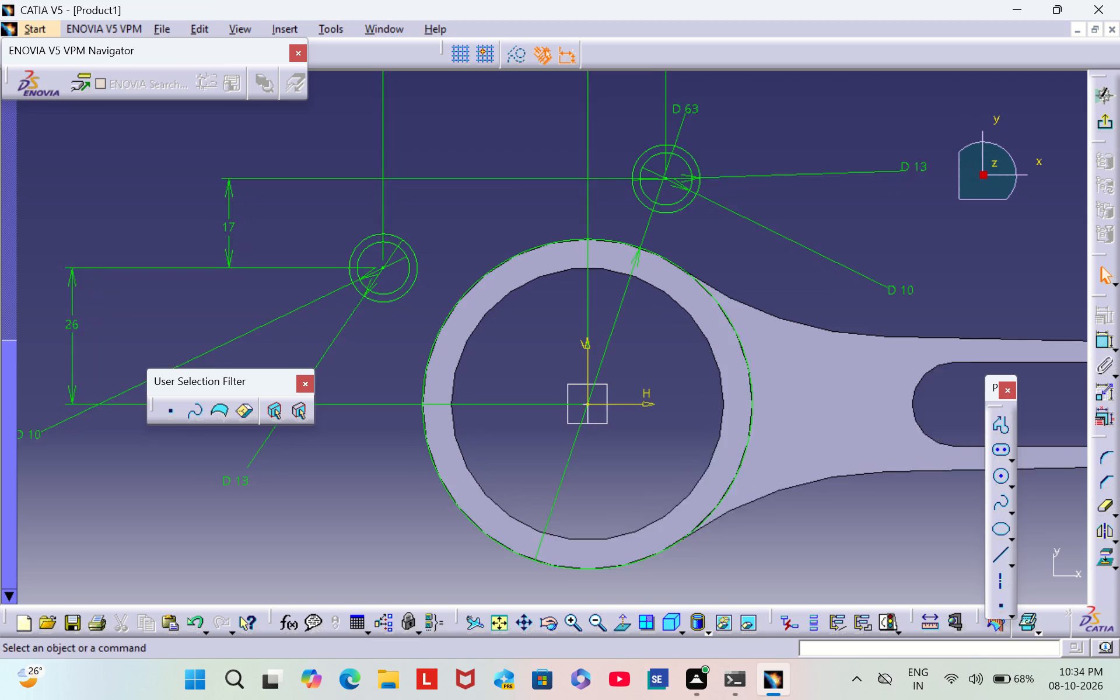
click(586, 630)
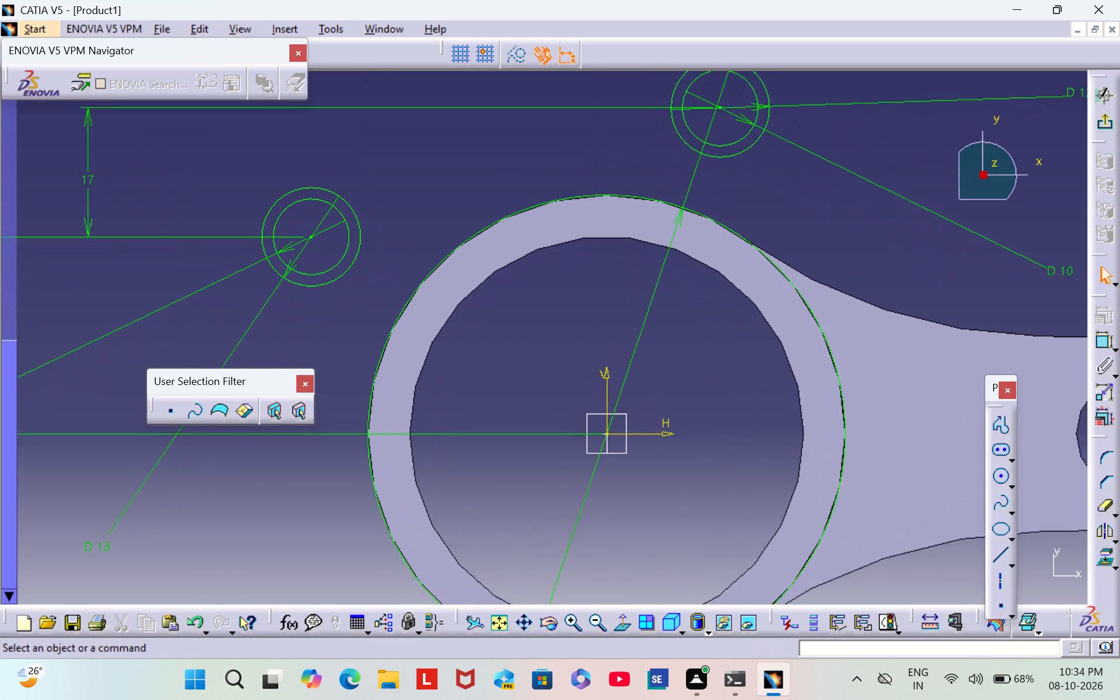
click(588, 624)
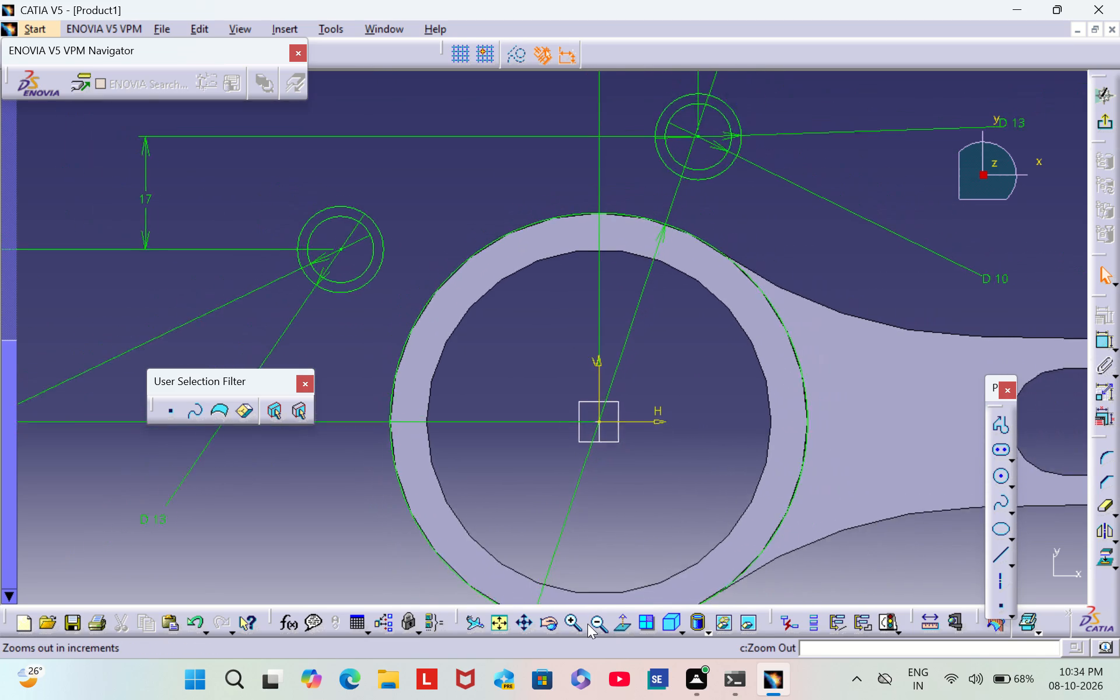
click(587, 624)
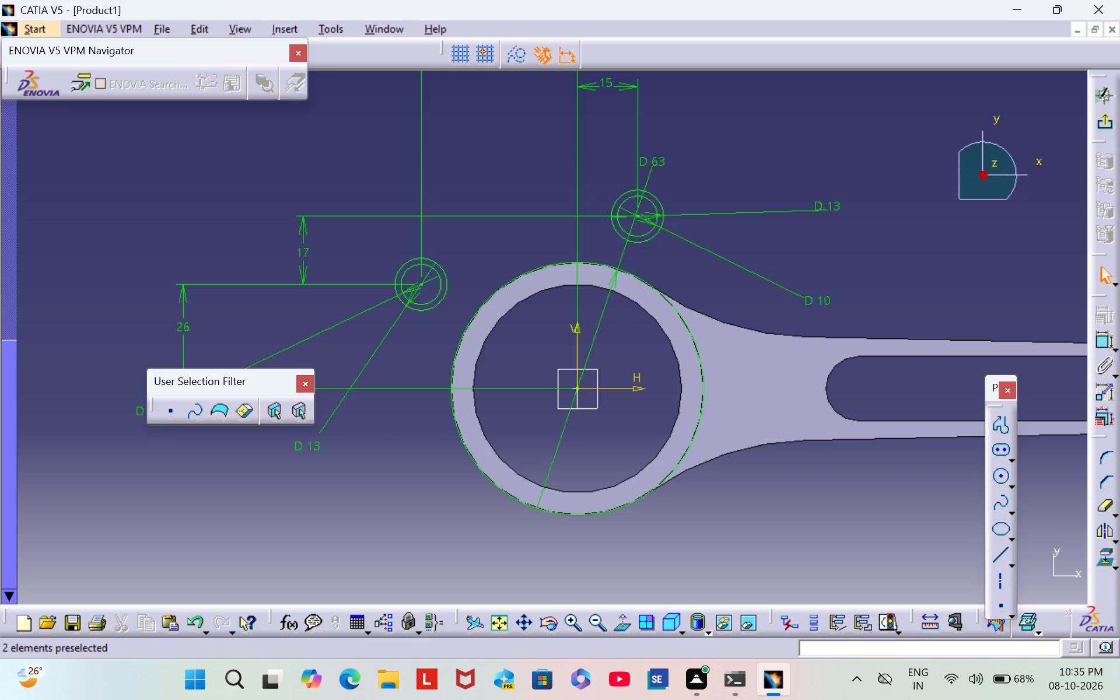
double_click(820, 205)
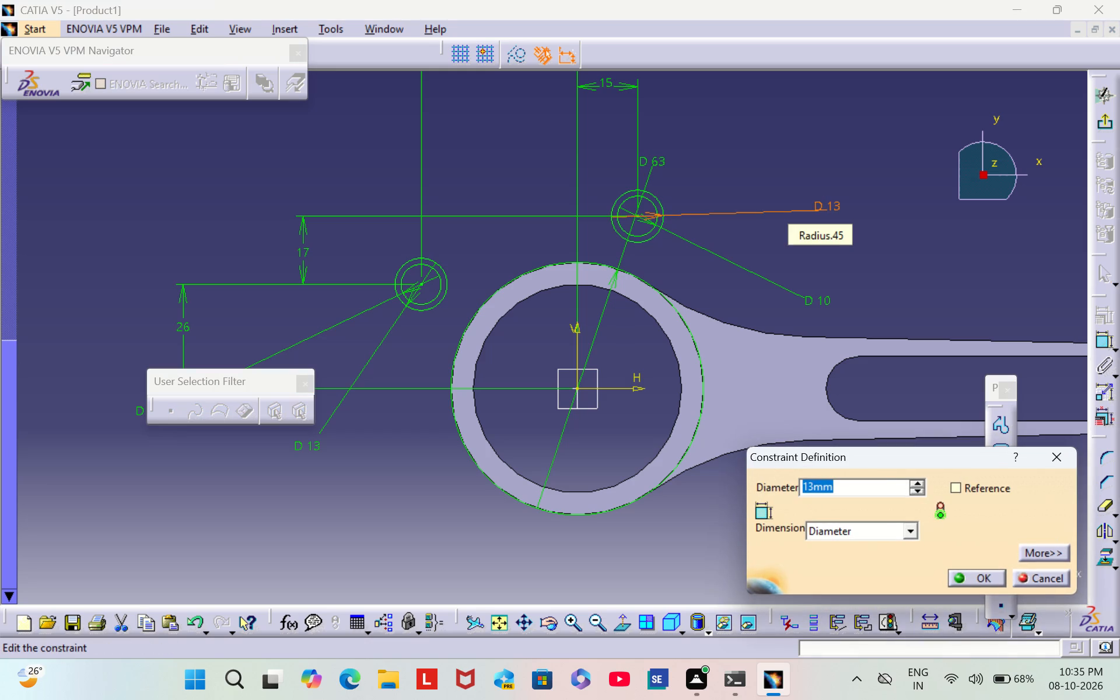
key(BackSpace)
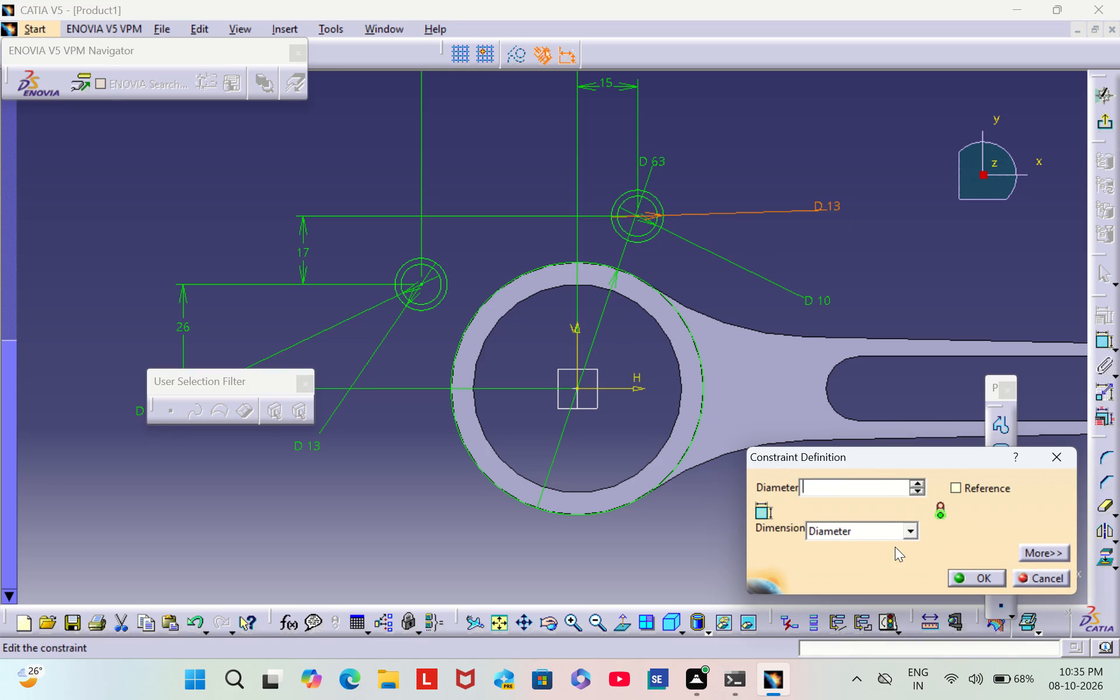
click(914, 531)
click(878, 551)
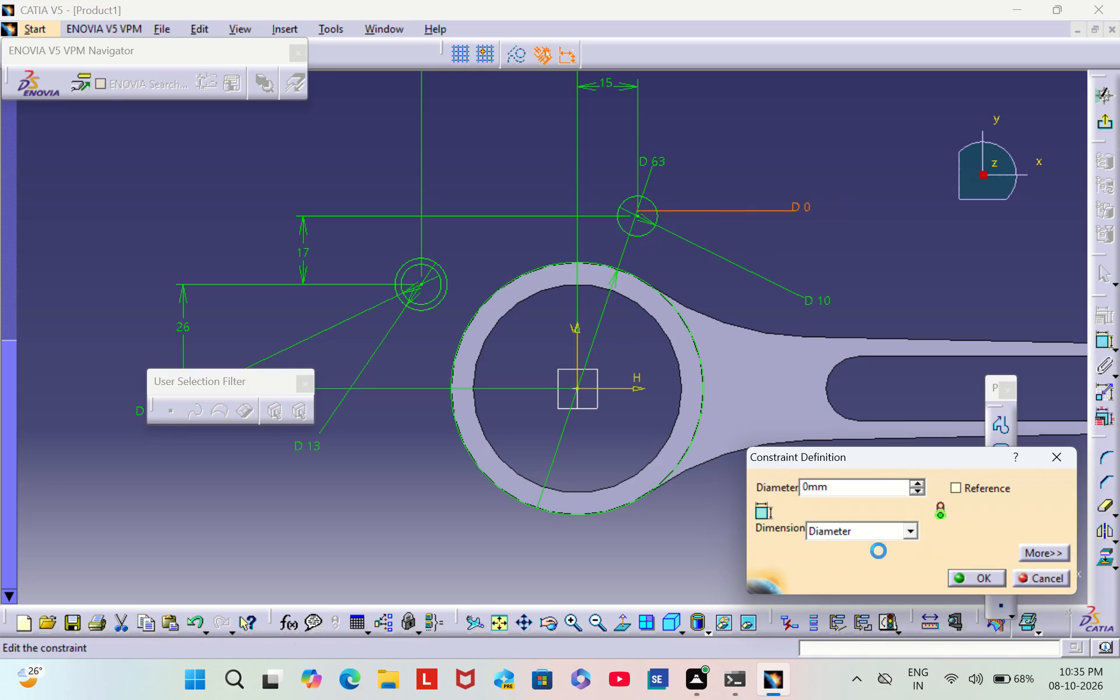
click(838, 491)
key(BackSpace)
key(BackSpace)
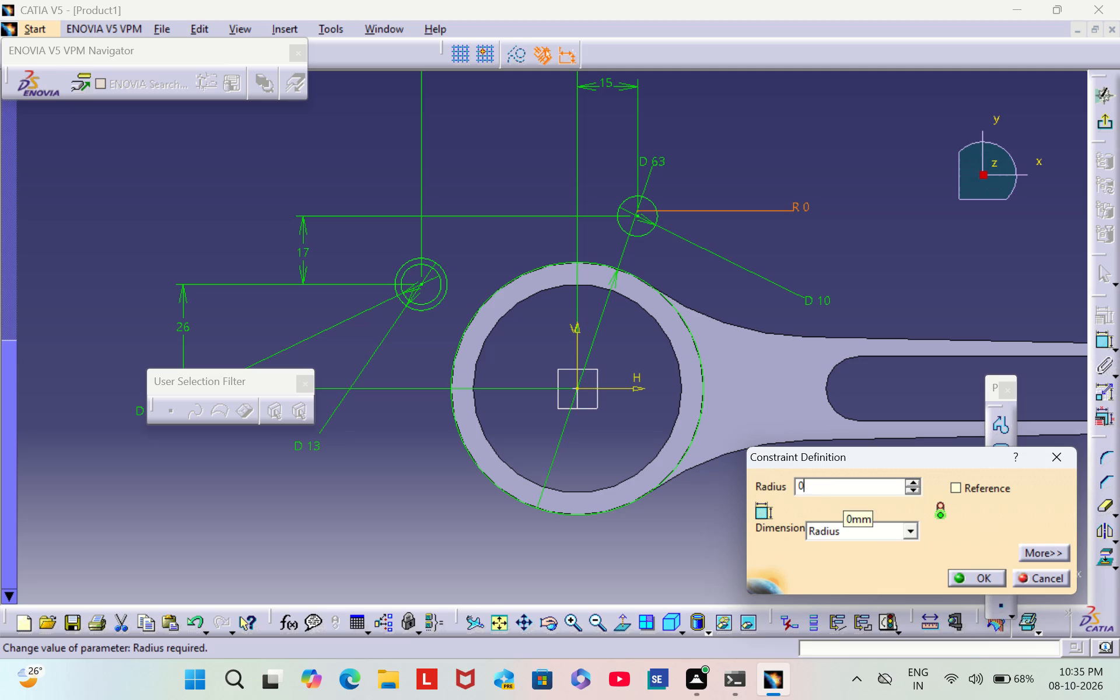
key(BackSpace)
text(13)
click(985, 576)
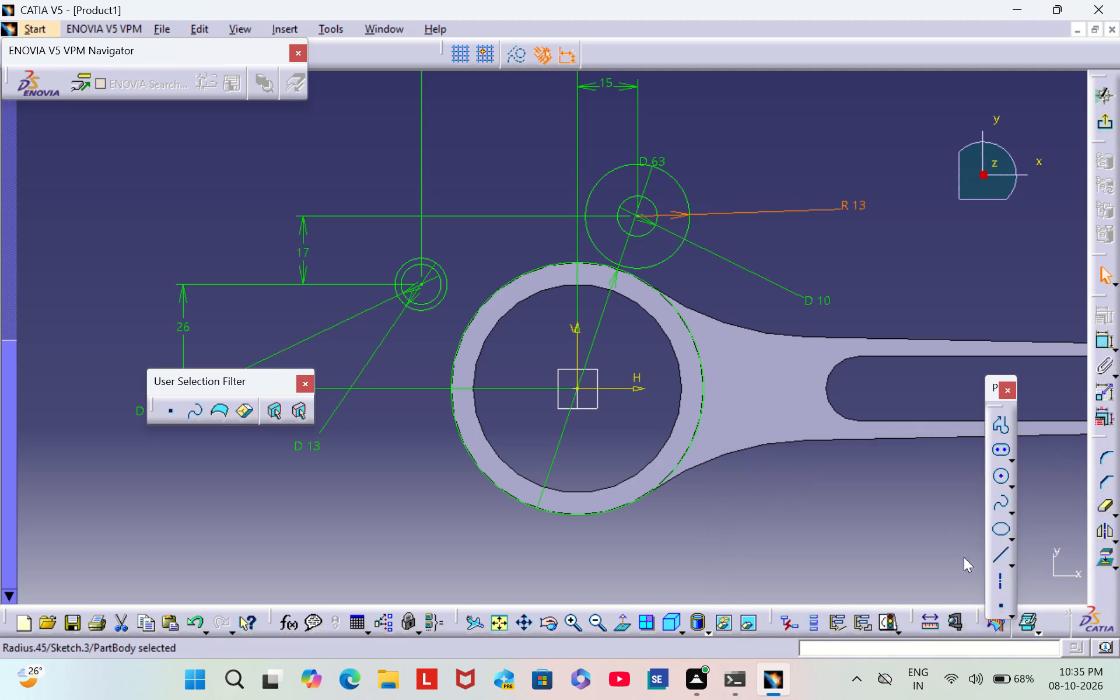
click(855, 285)
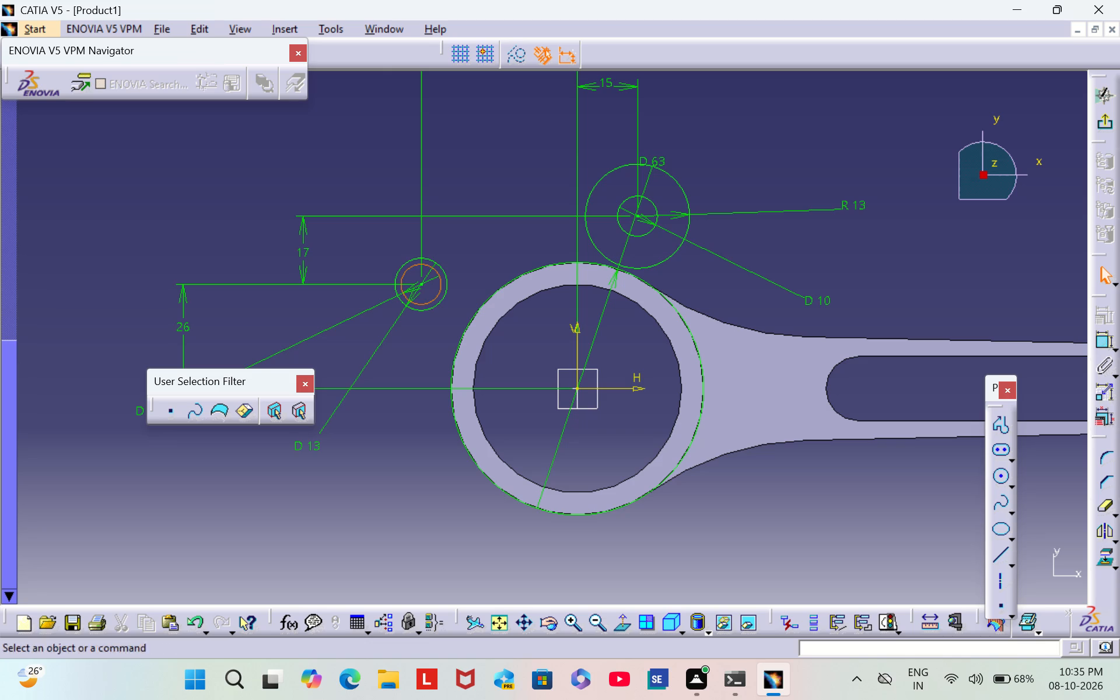
Change the outer circle's dimension in the upper-left pair to a radius of 13 mm.
middle_drag(345, 440, 398, 346)
scroll(345, 440, down, 1)
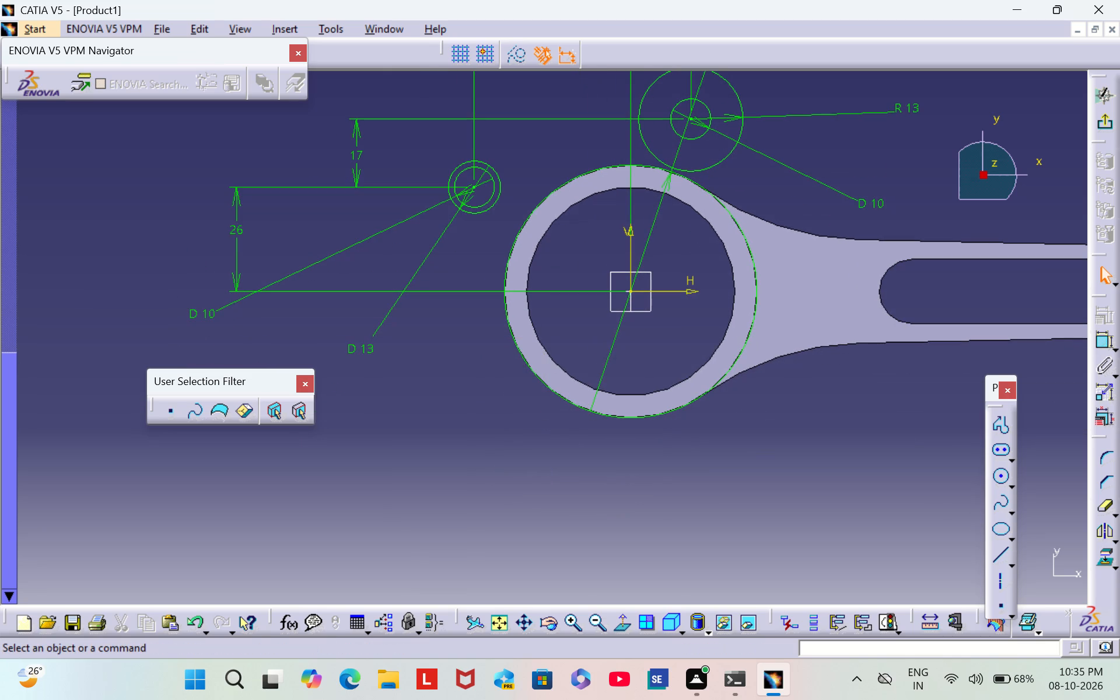
double_click(360, 351)
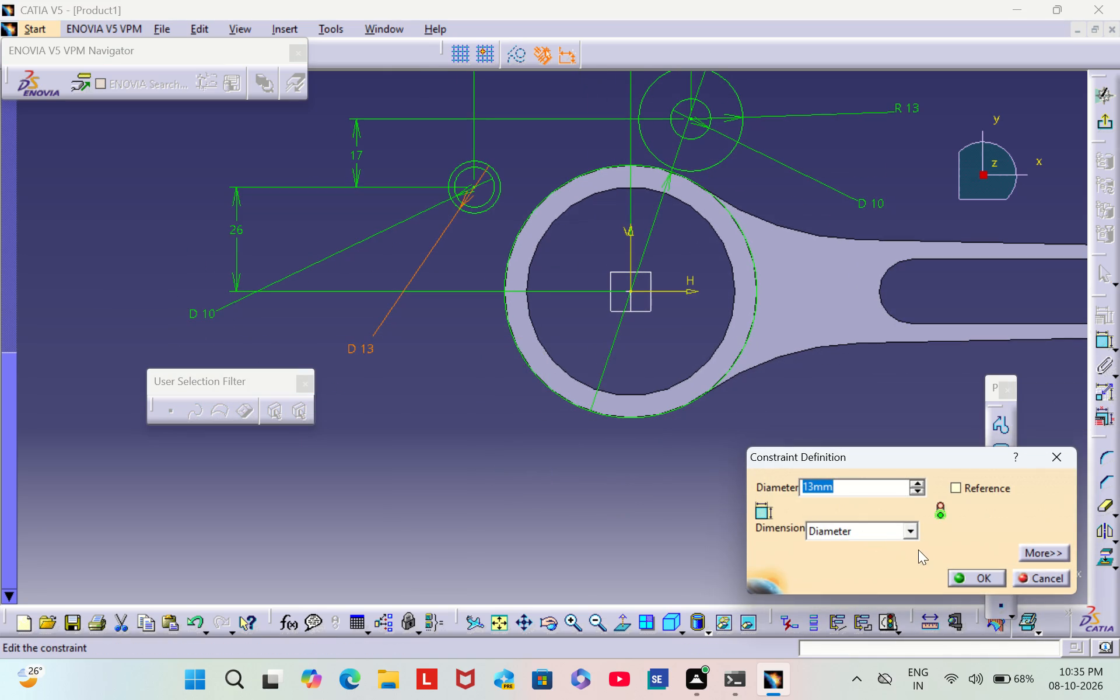
click(909, 533)
click(842, 547)
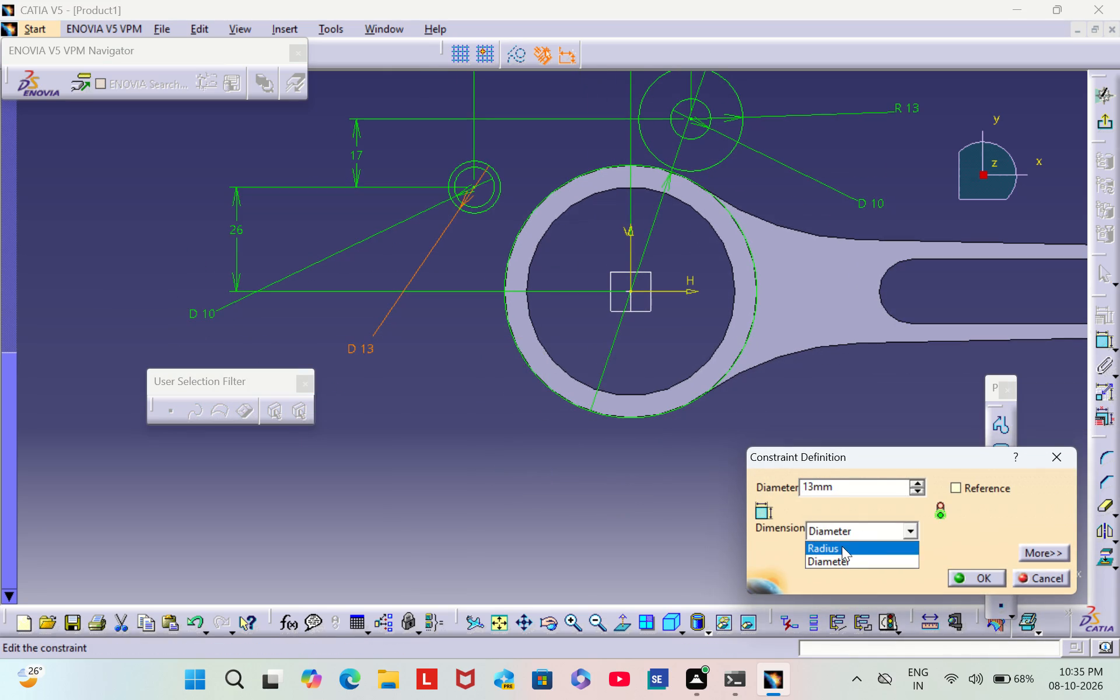
key(BackSpace)
key(BackSpace)
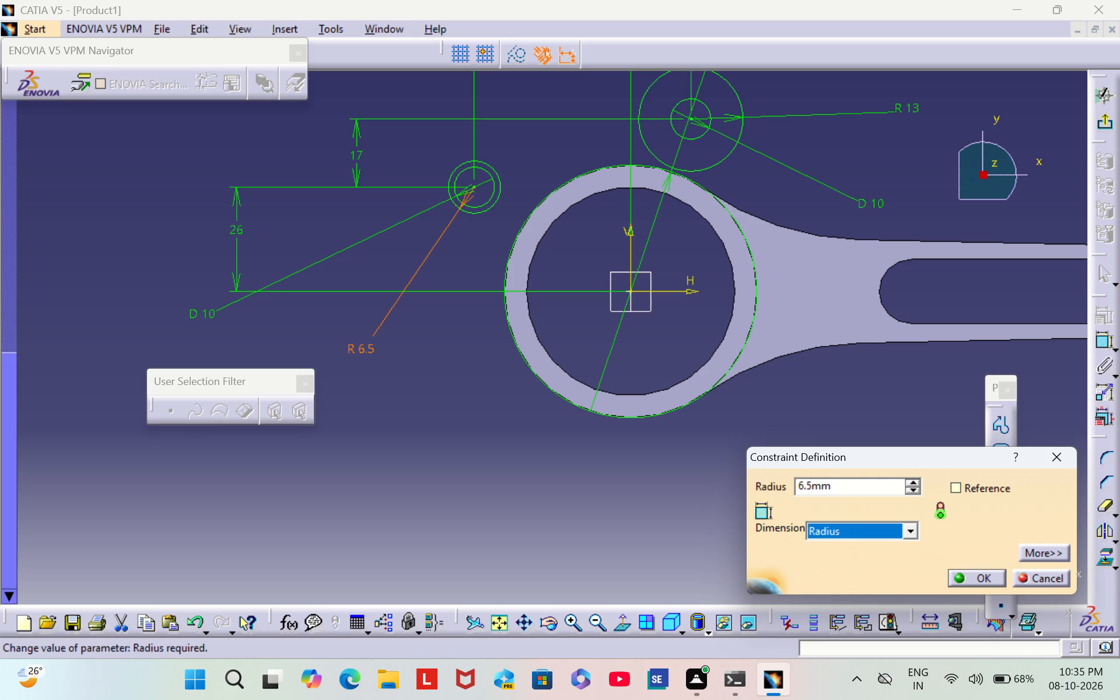
click(850, 487)
key(BackSpace)
key(BackSpace)
key(BackSpace)
key(BackSpace)
key(BackSpace)
key(BackSpace)
key(BackSpace)
key(BackSpace)
key(BackSpace)
key(BackSpace)
key(BackSpace)
key(BackSpace)
key(BackSpace)
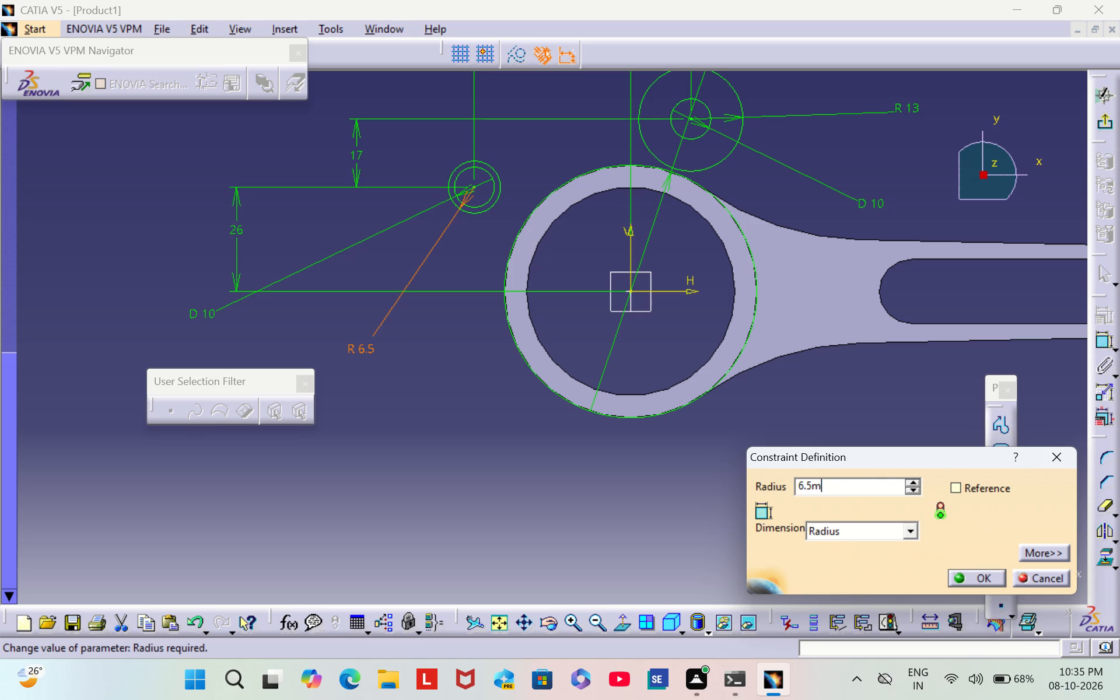
text(13)
key(Return)
click(390, 422)
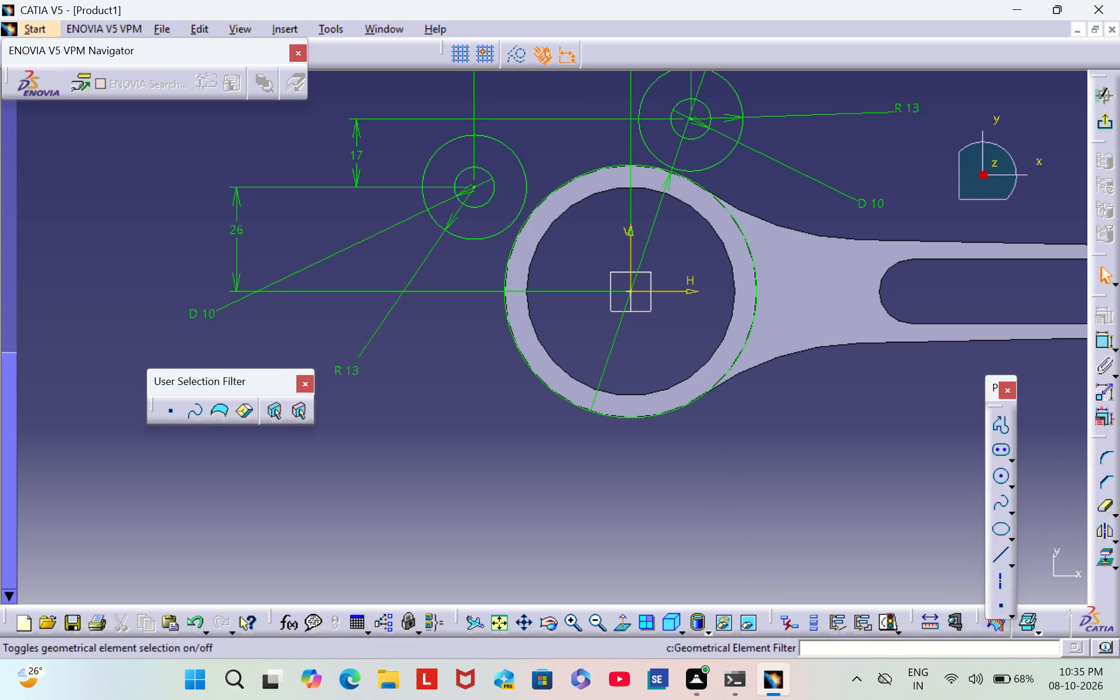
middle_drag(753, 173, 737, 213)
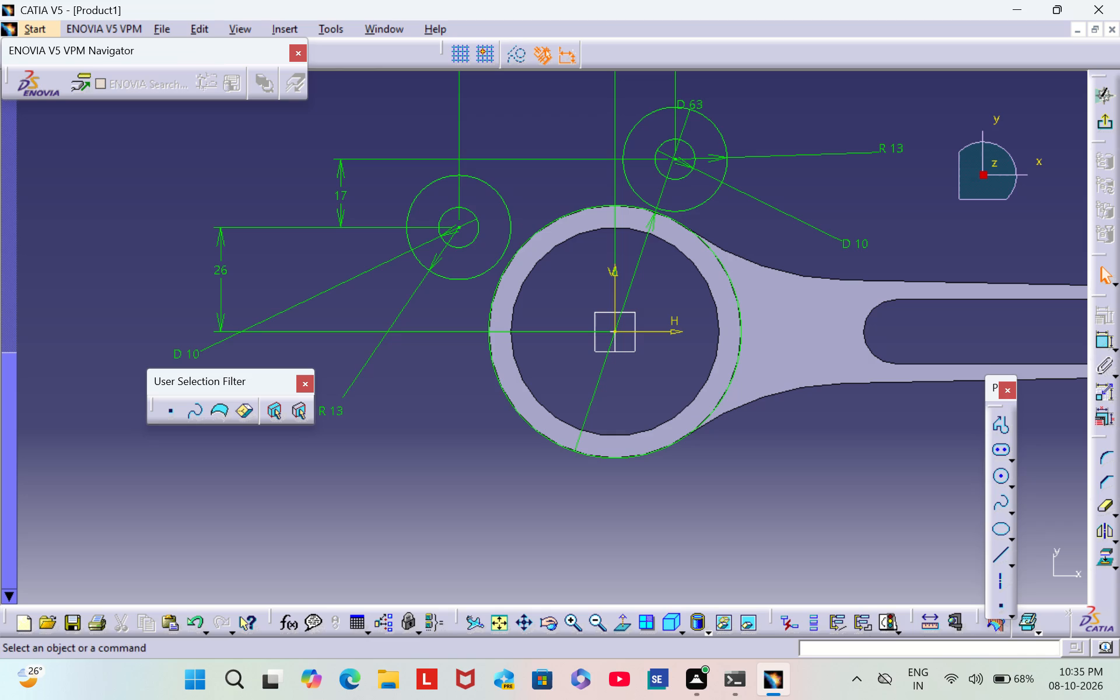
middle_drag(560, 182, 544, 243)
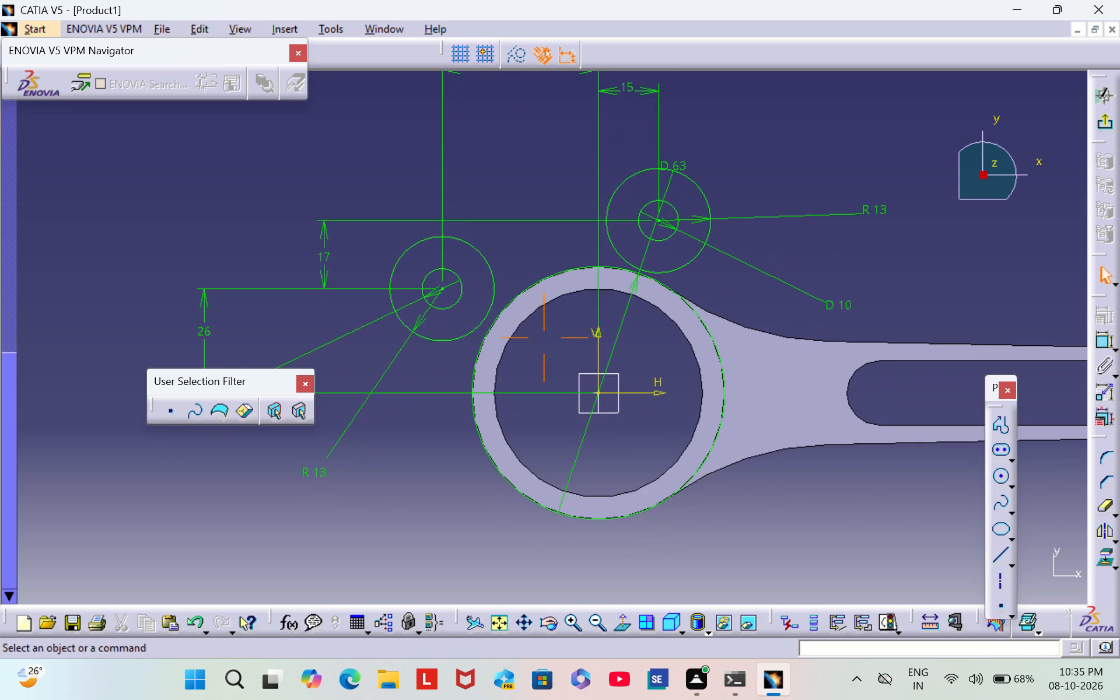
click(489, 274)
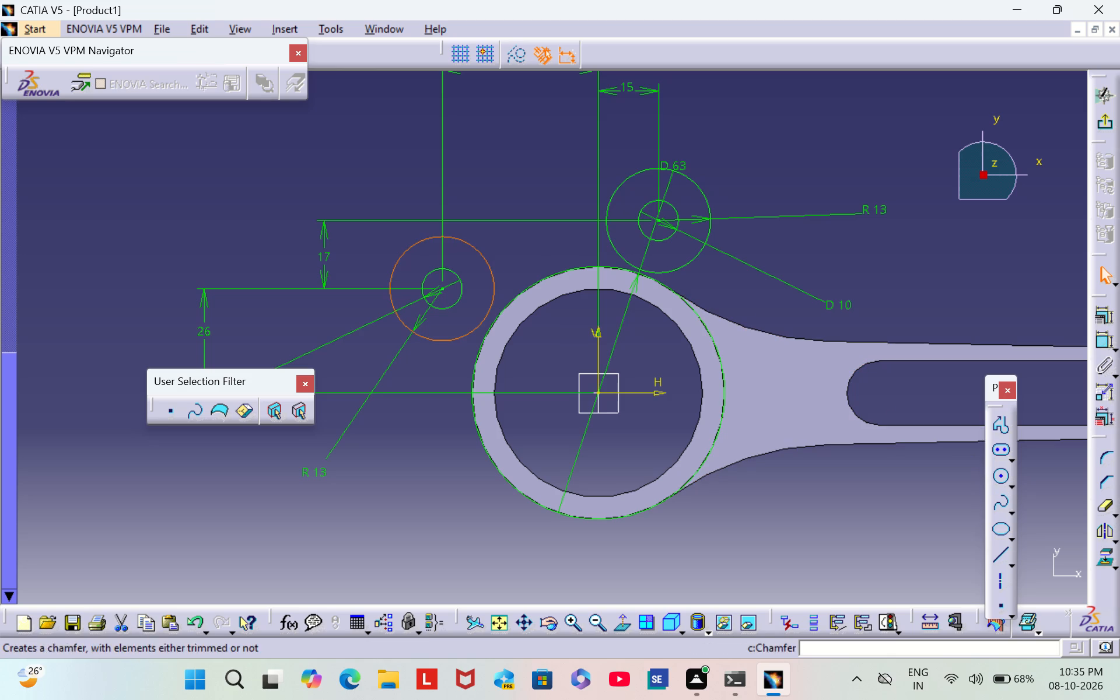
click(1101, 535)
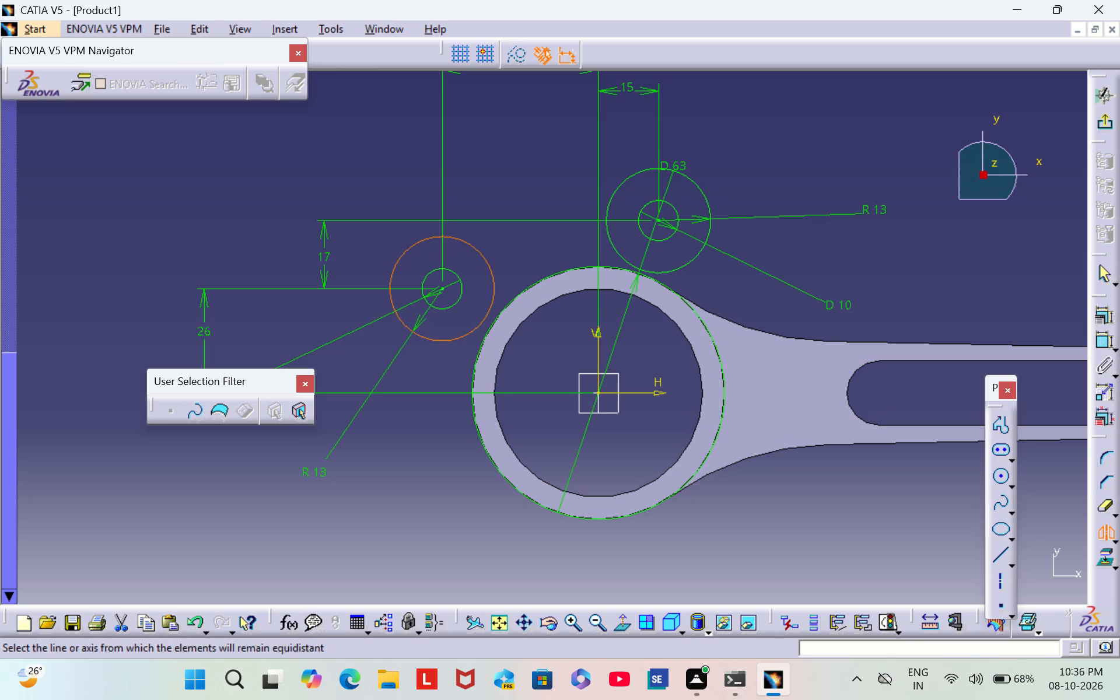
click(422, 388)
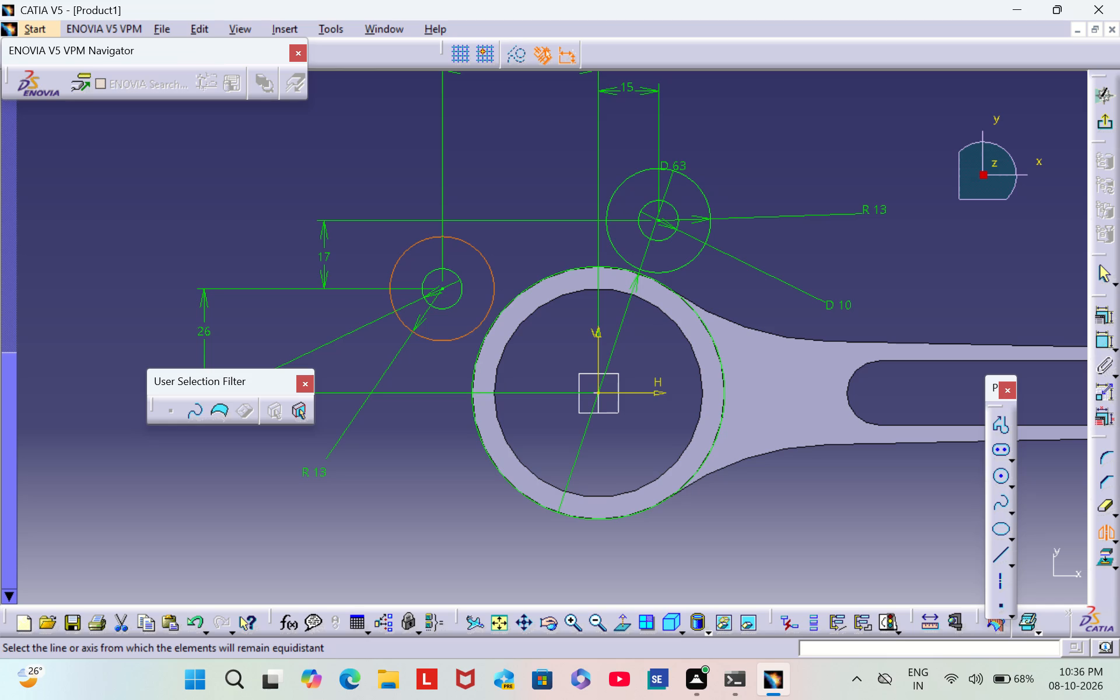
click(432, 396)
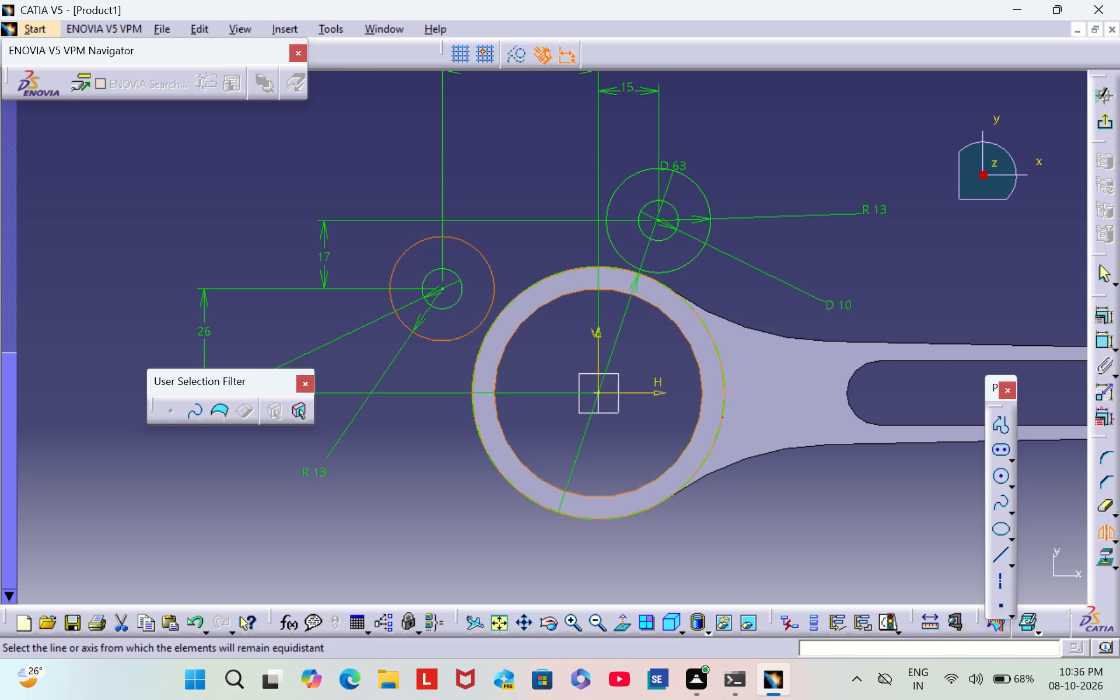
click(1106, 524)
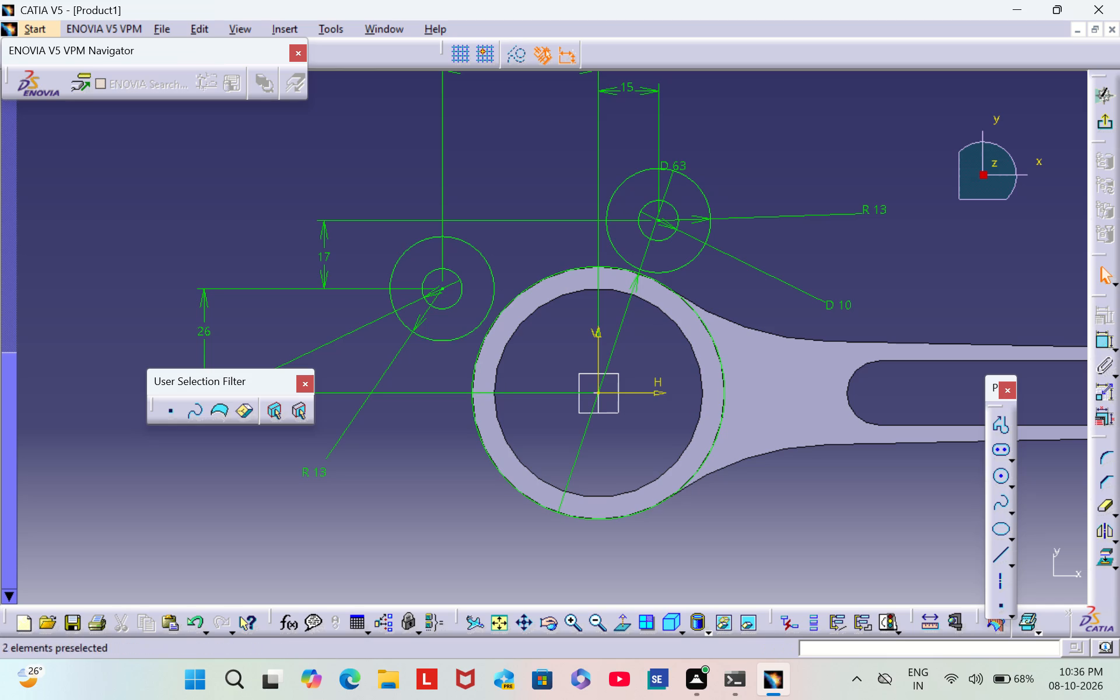
Mirror both circles of the upper-left pair about the horizontal sketch axis.
double_click(1104, 535)
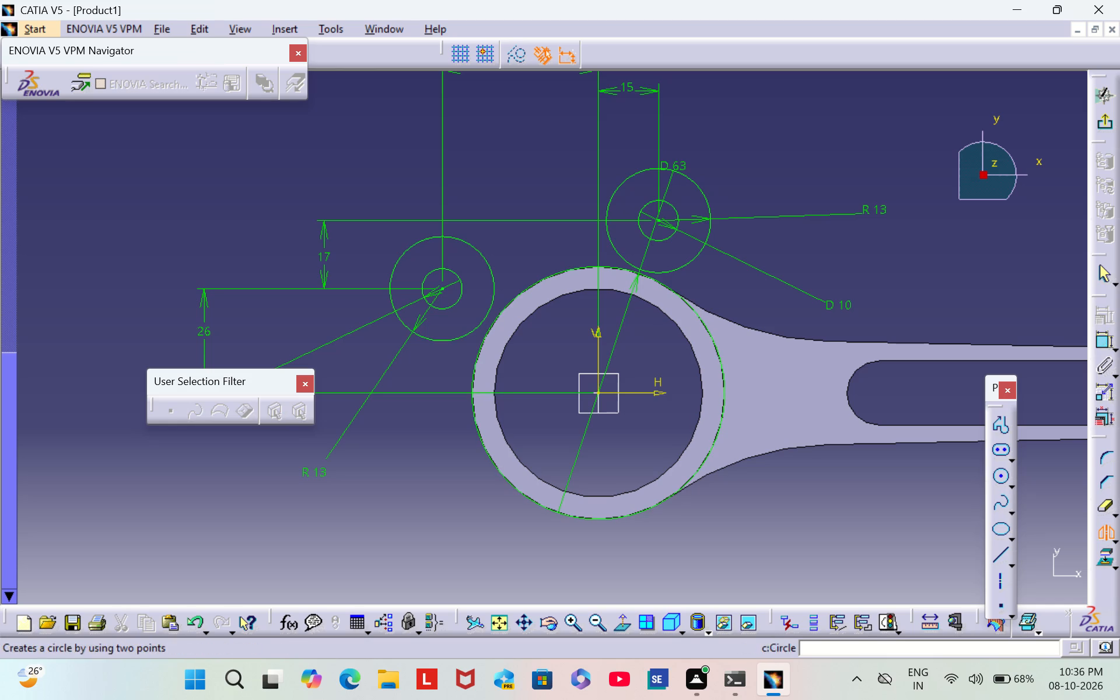
click(449, 338)
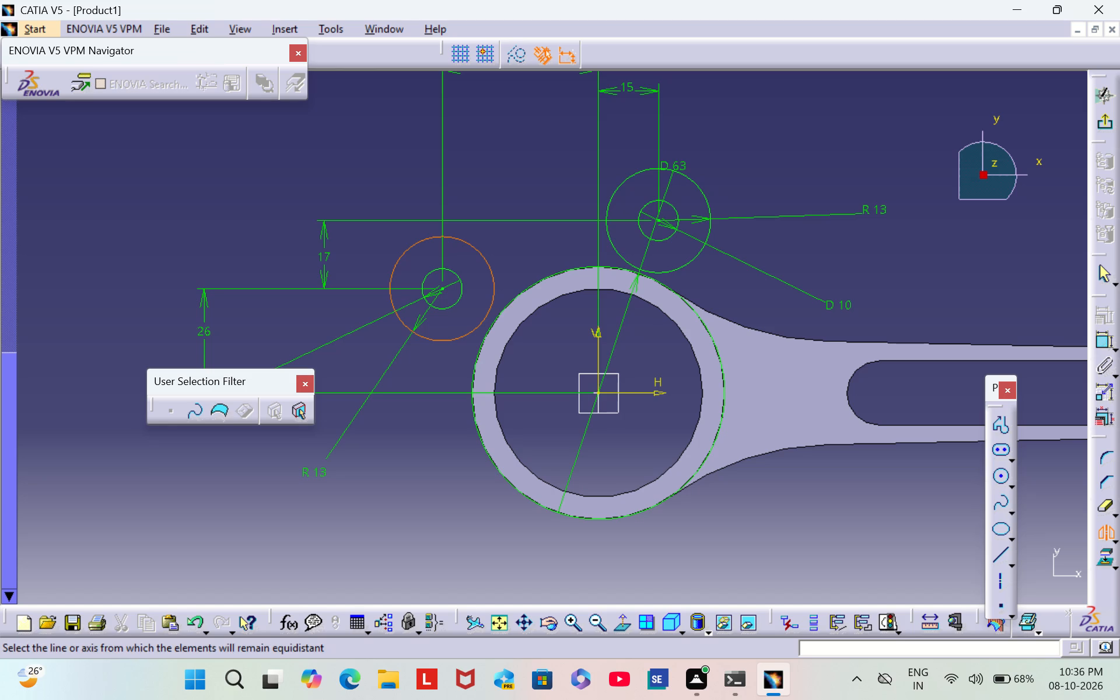
click(629, 390)
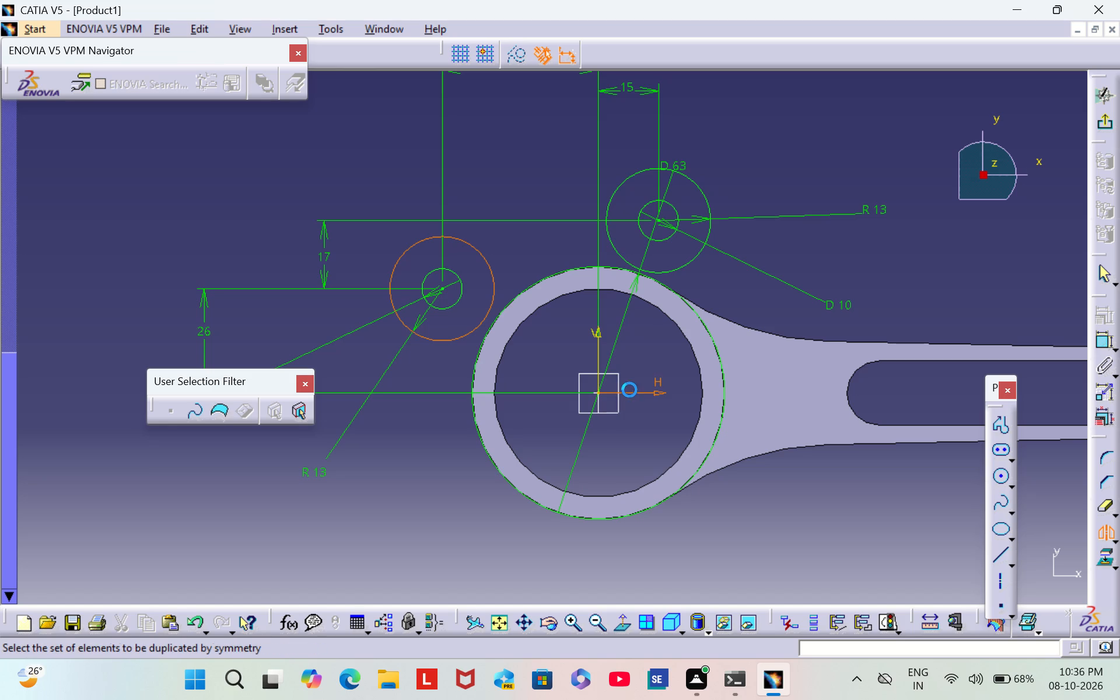
click(767, 514)
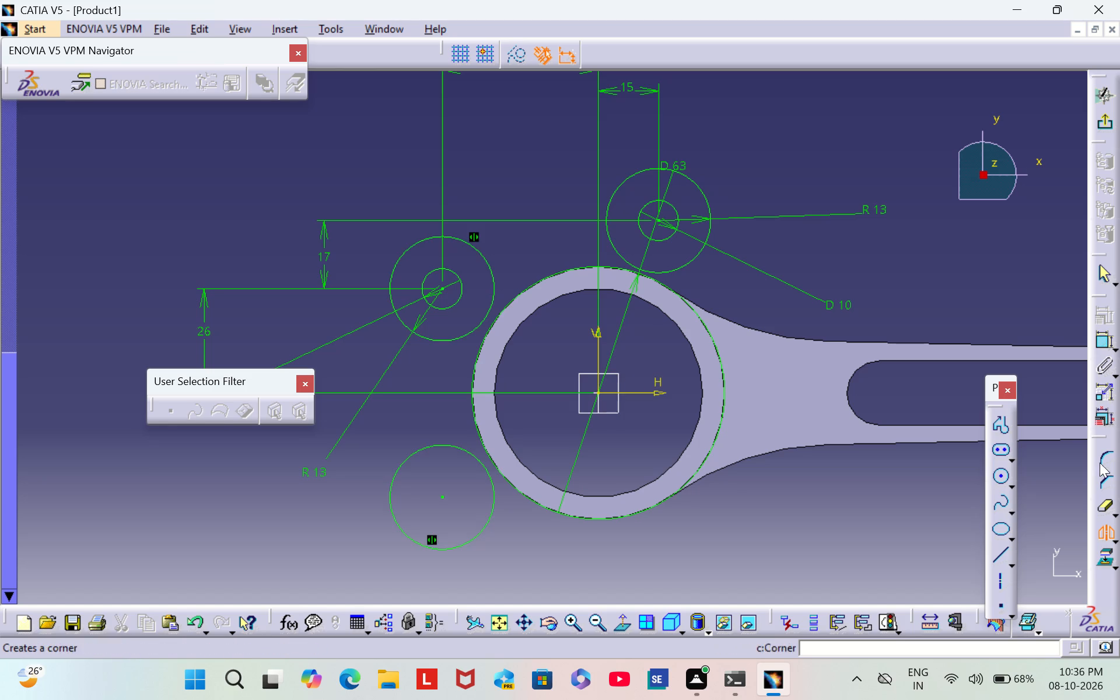
click(446, 309)
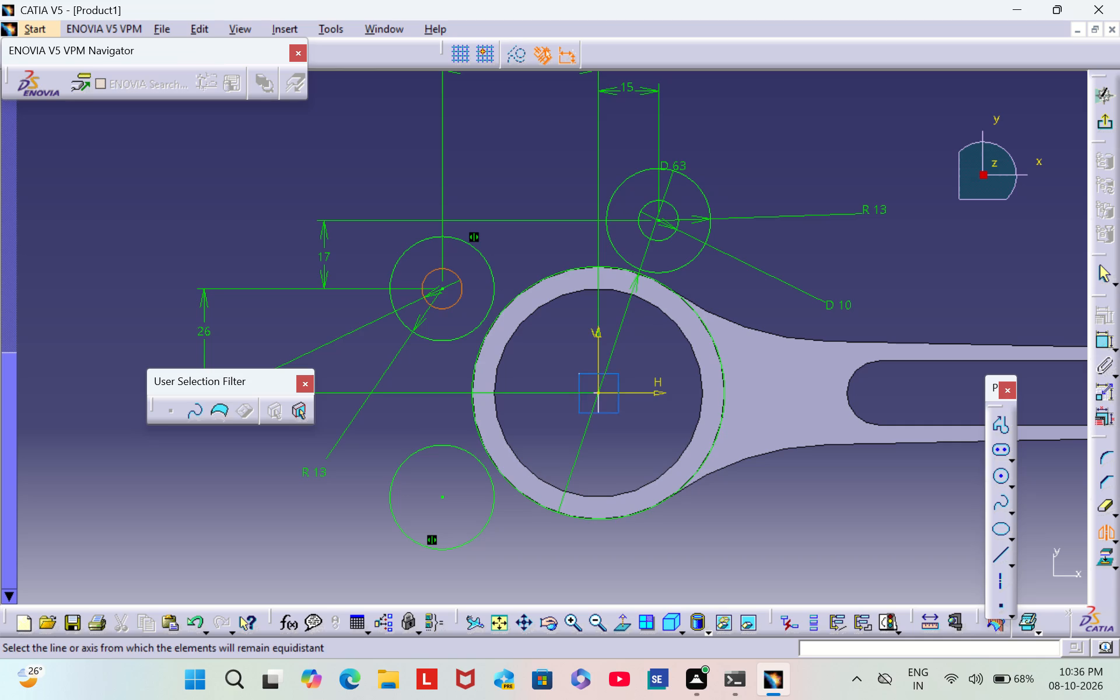
click(641, 394)
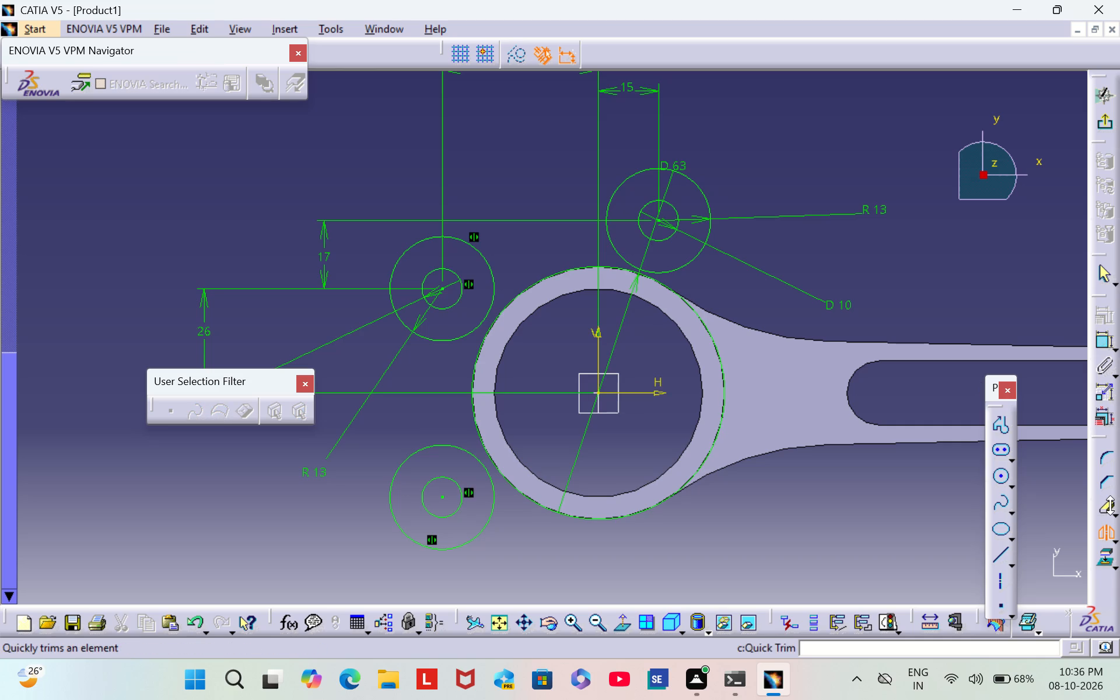
Mirror both circles of the pair above the hollow cylinder about the horizontal sketch axis.
click(667, 236)
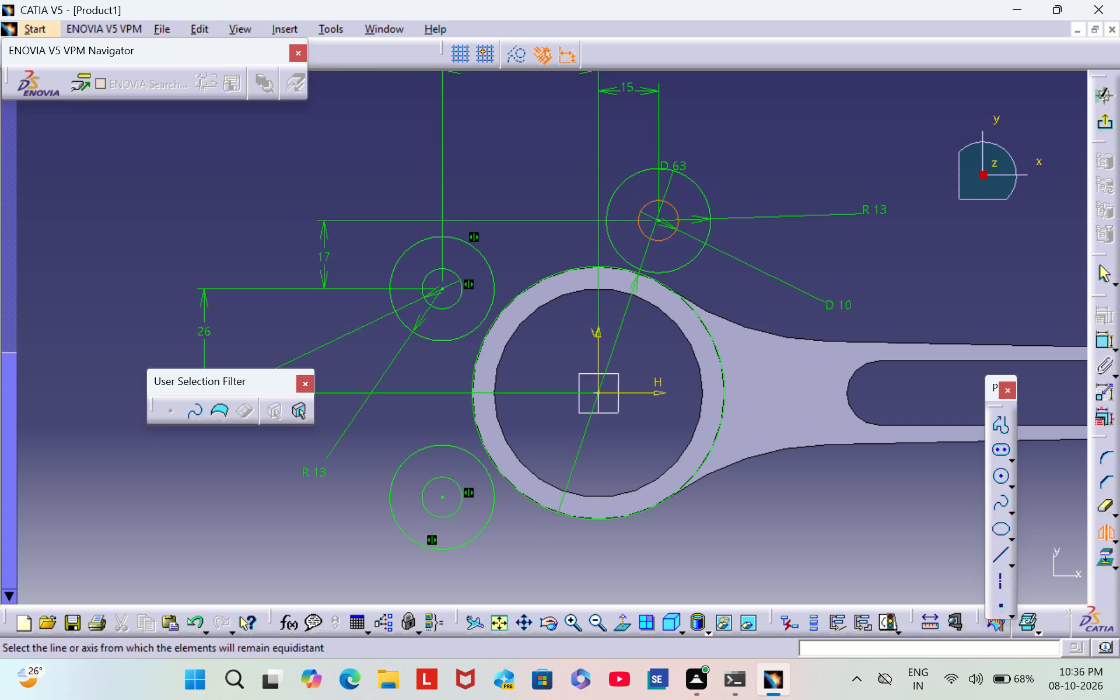
click(633, 393)
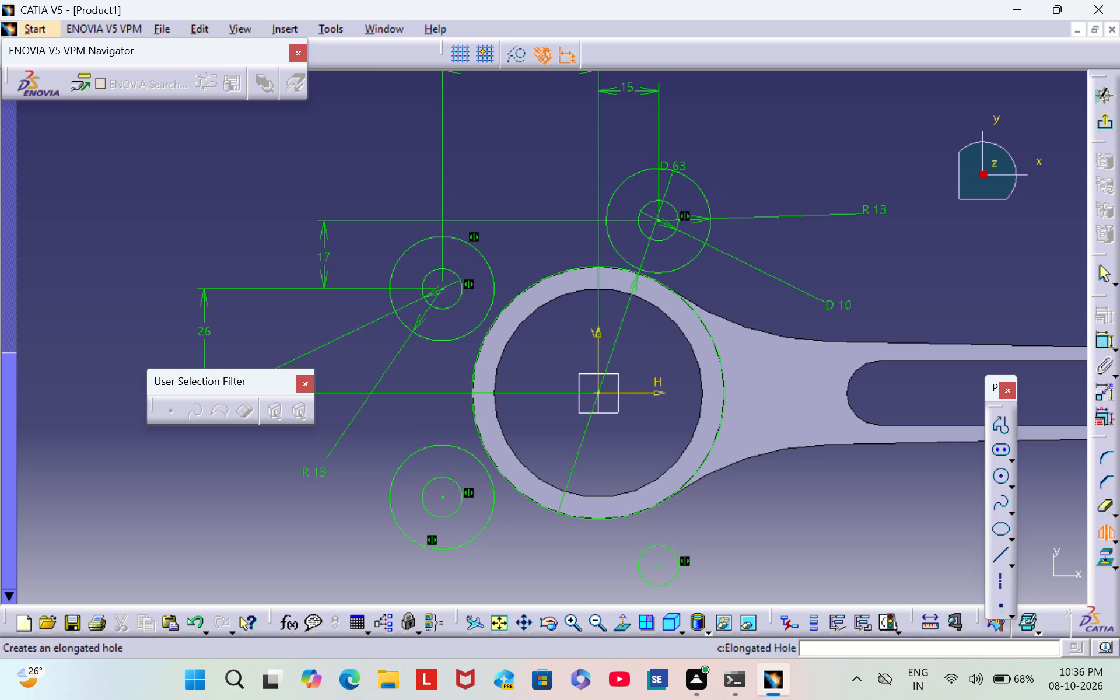
click(676, 269)
click(628, 393)
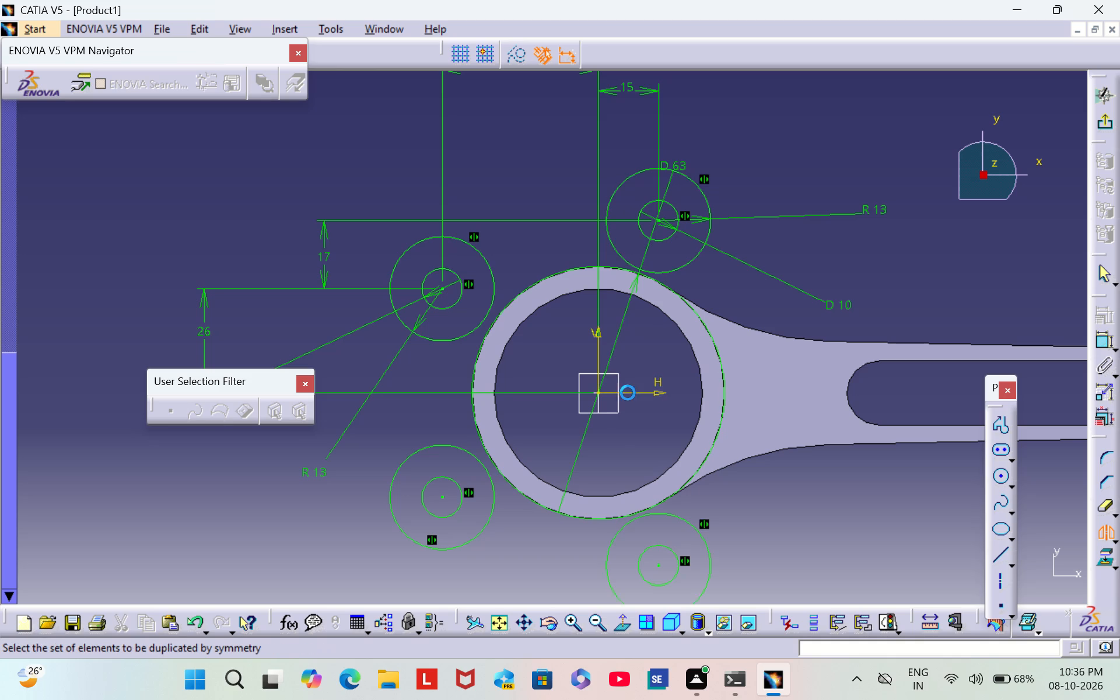
middle_drag(775, 501, 737, 375)
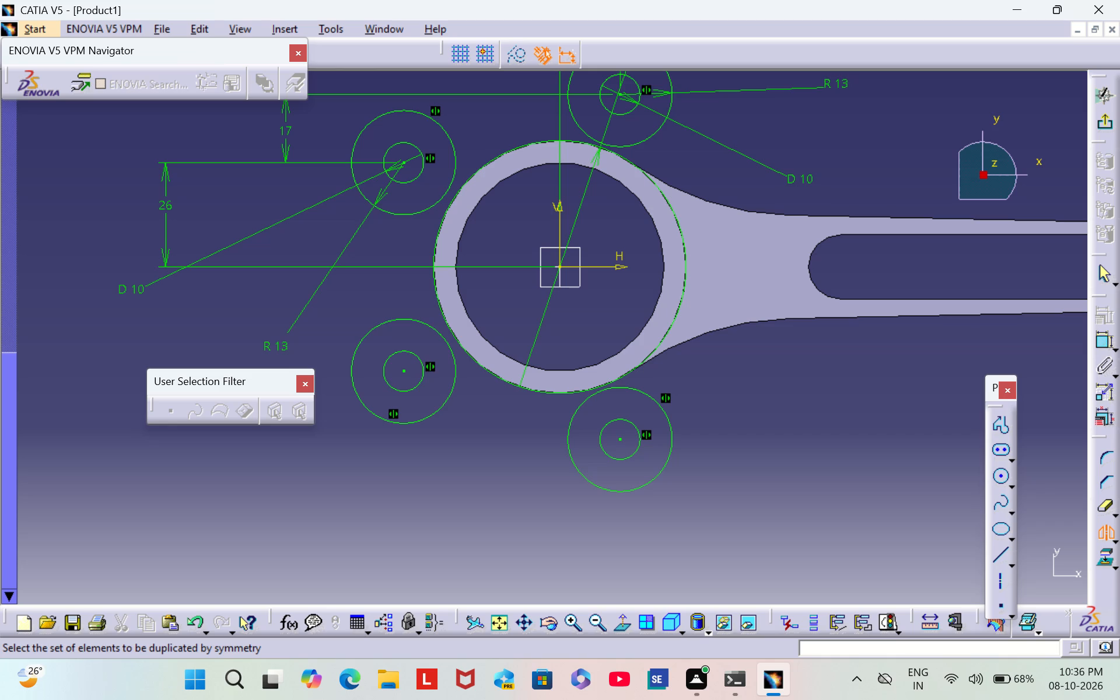
middle_drag(864, 180, 834, 266)
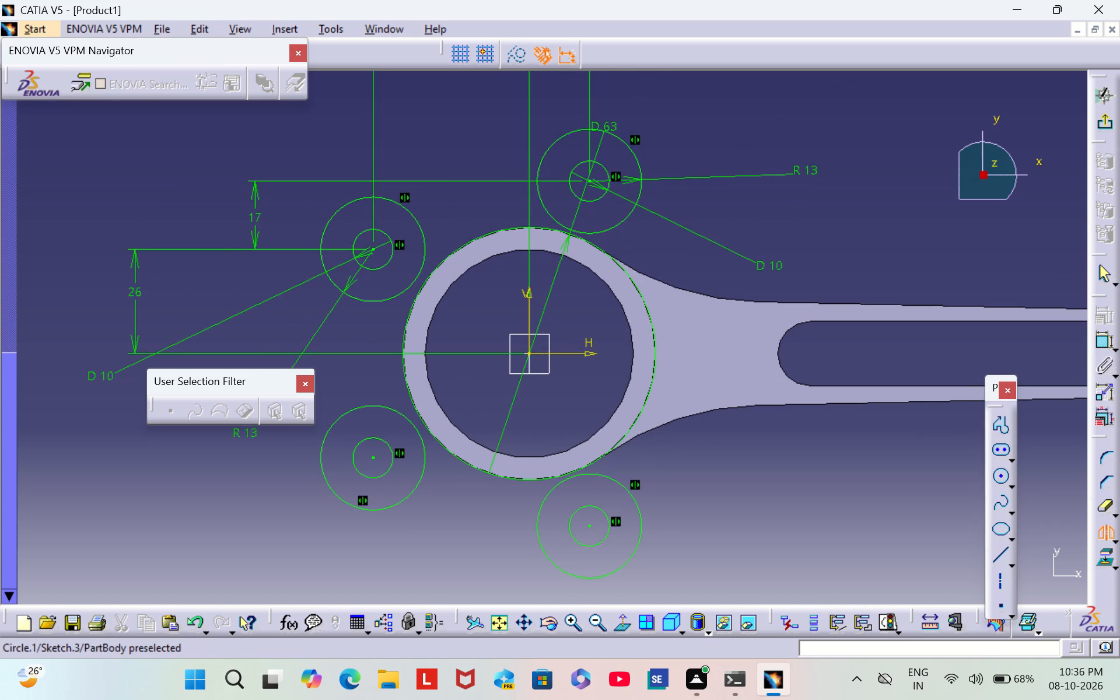
click(1107, 530)
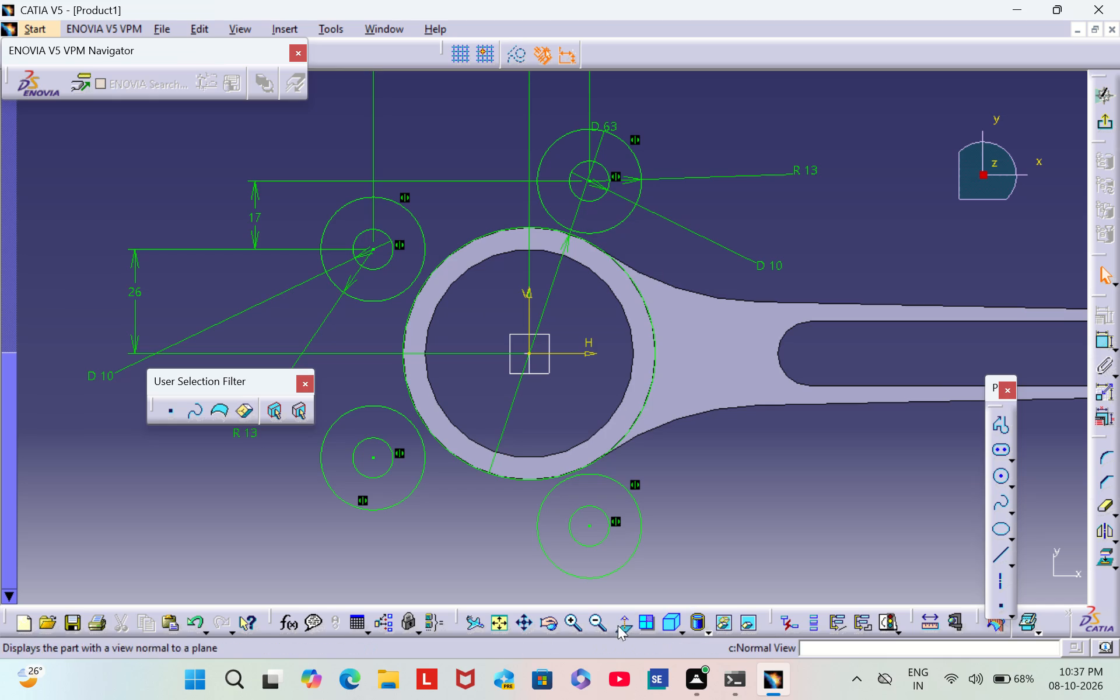
Add an untrimmed corner arc of radius 72 mm on the upper side between the outer circles of the two upper pairs.
click(599, 628)
click(599, 626)
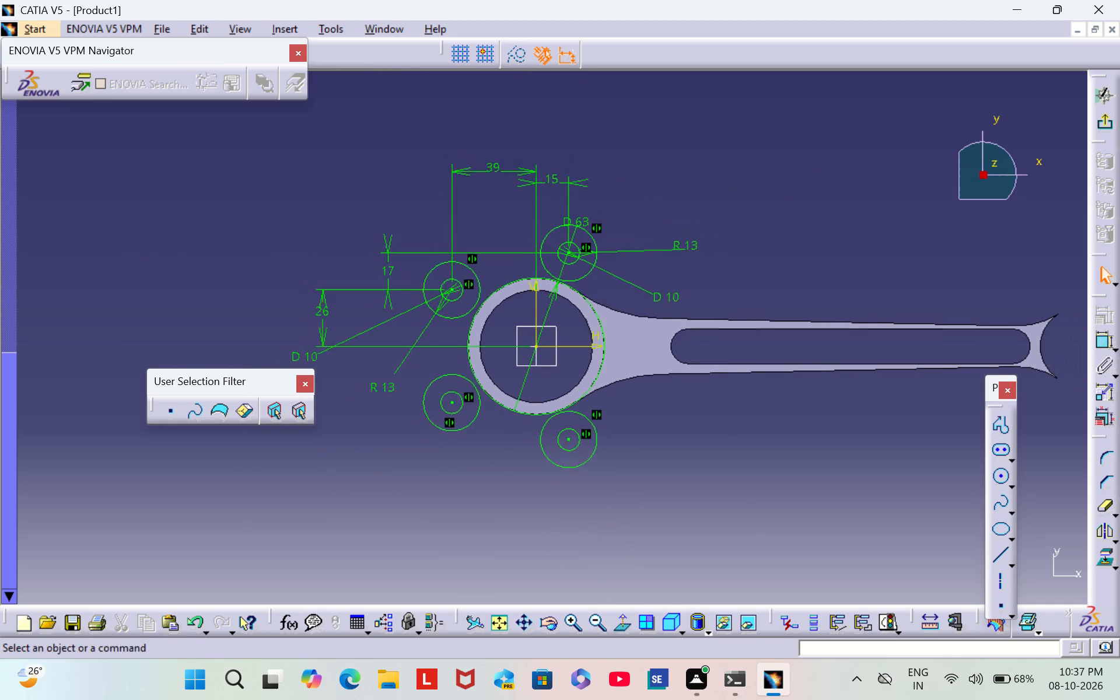
middle_drag(667, 453, 712, 391)
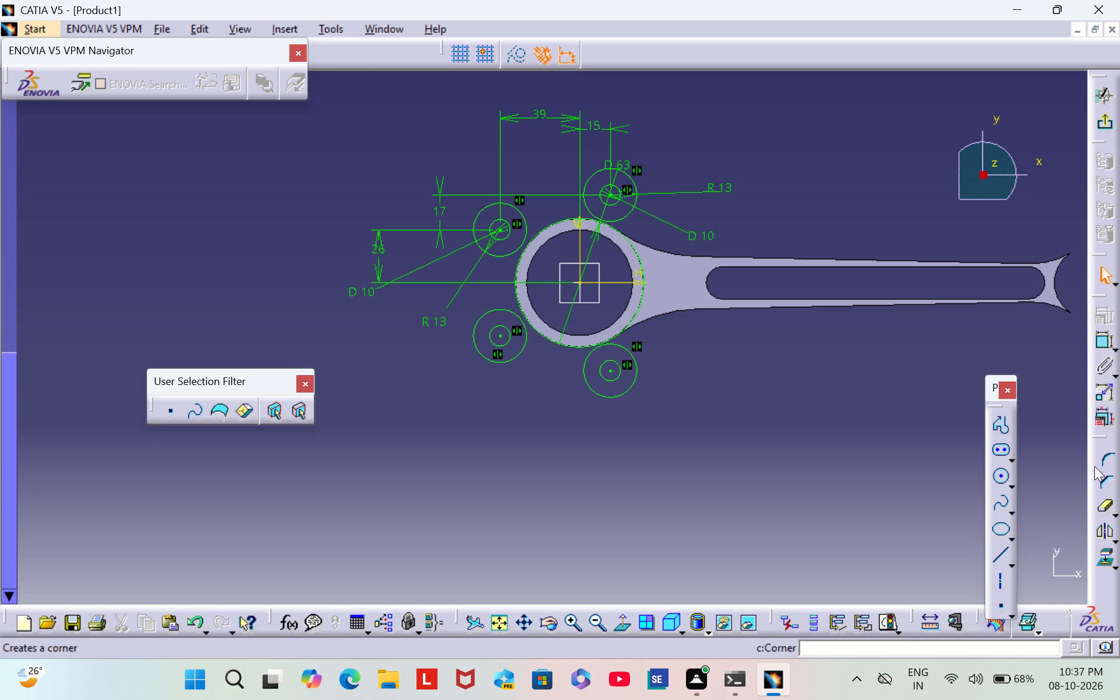
double_click(1094, 466)
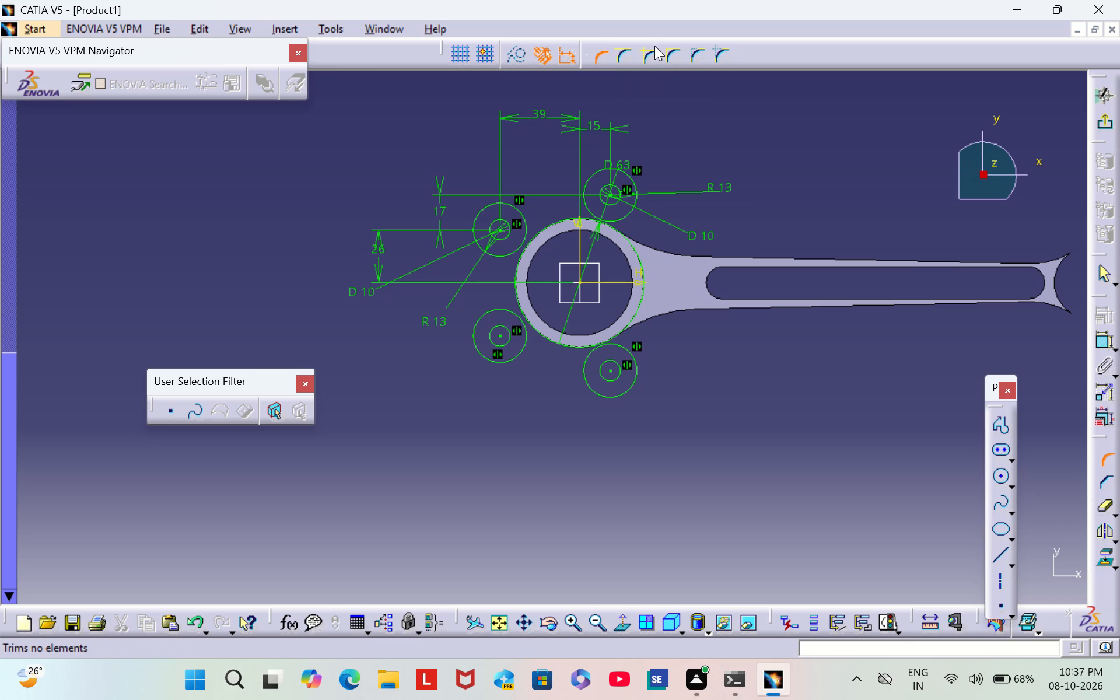
click(647, 51)
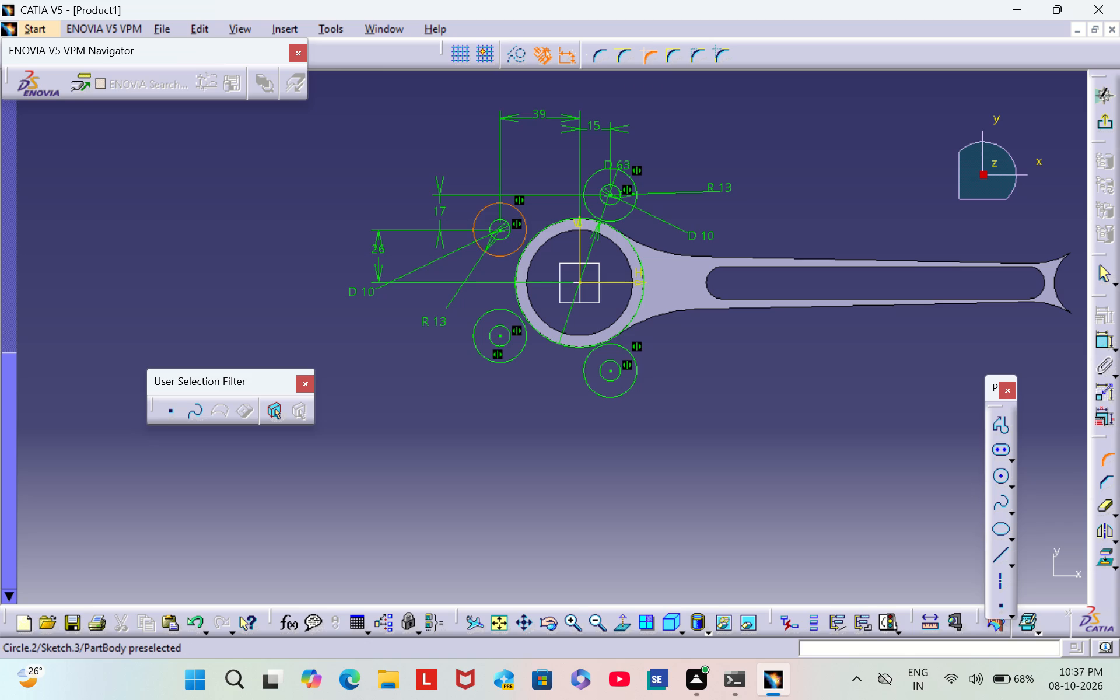
click(479, 213)
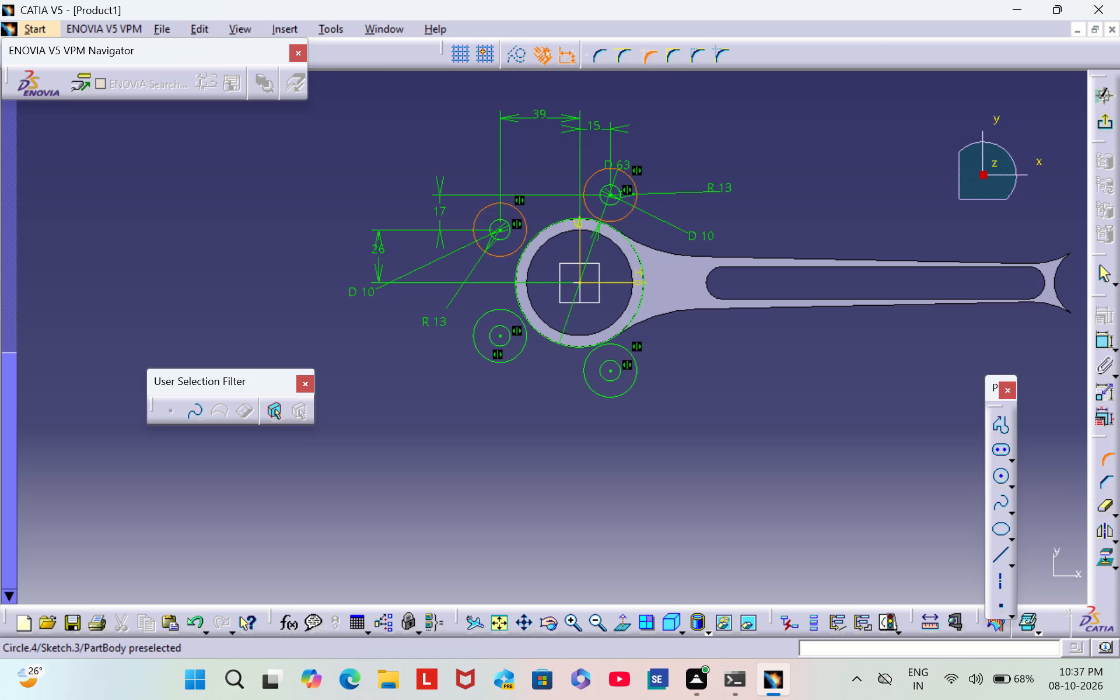
click(590, 174)
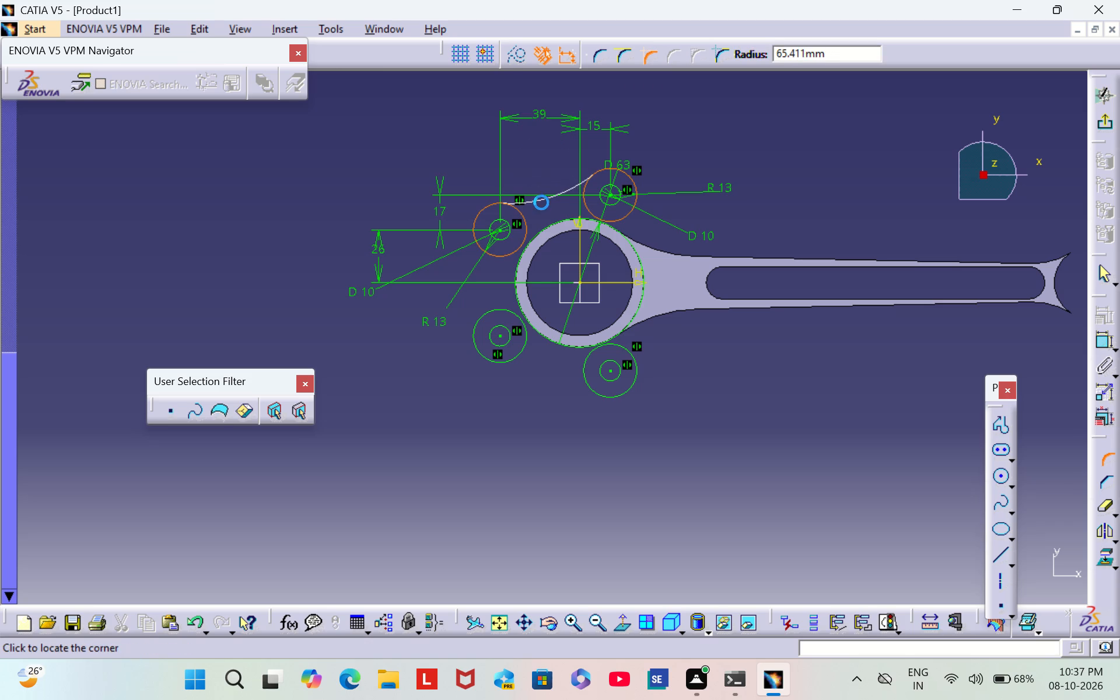
click(541, 202)
double_click(540, 183)
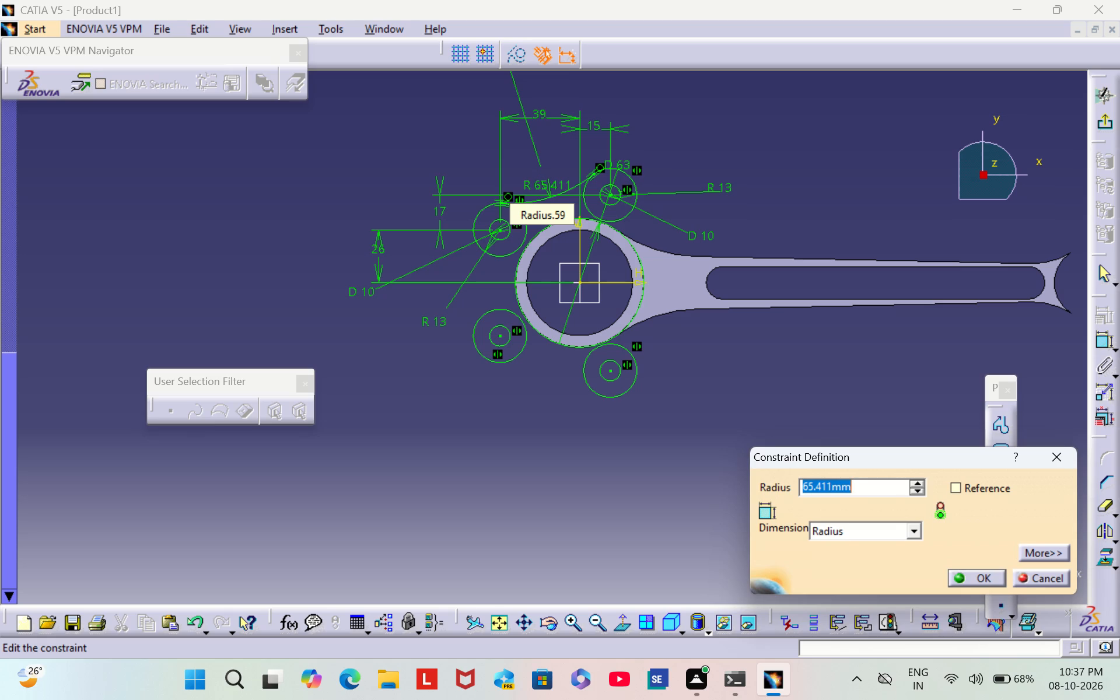
key(BackSpace)
text(72)
key(Return)
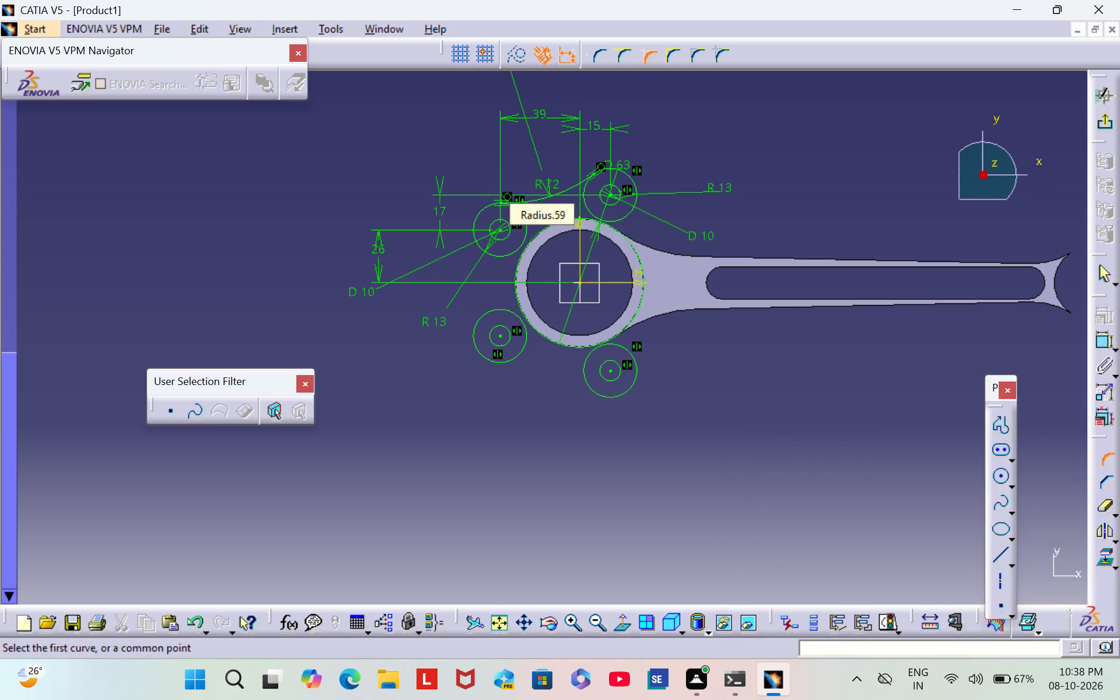
click(723, 139)
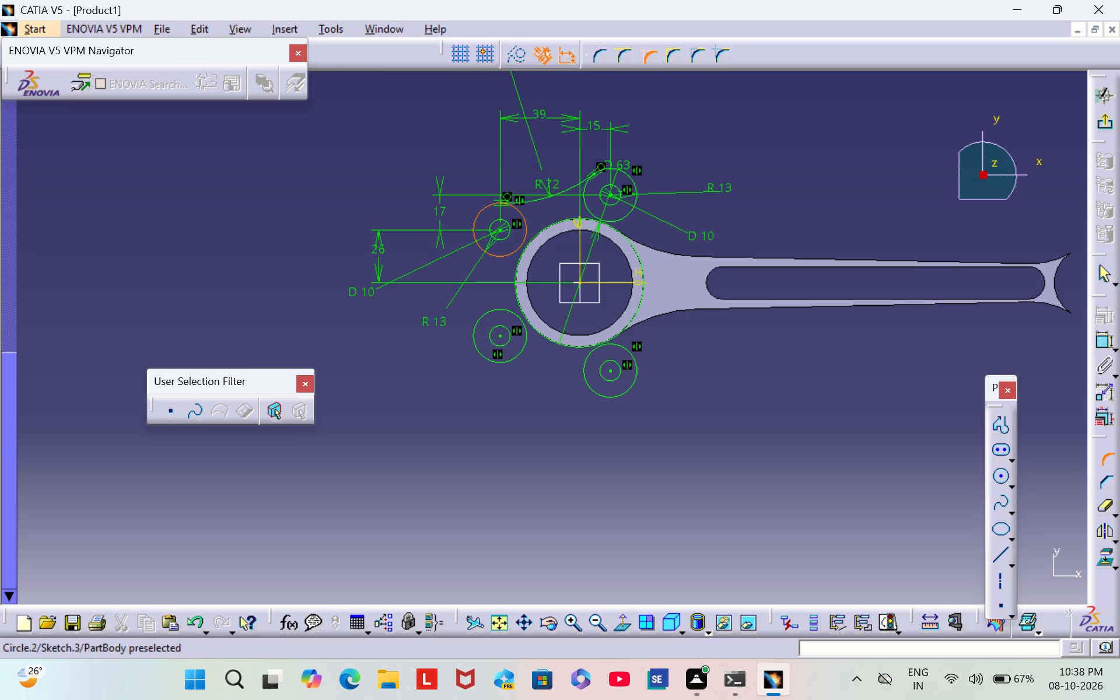
Add an untrimmed corner arc of radius 72 mm between the outer circles of the upper-left and lower-left pairs.
click(475, 245)
click(476, 319)
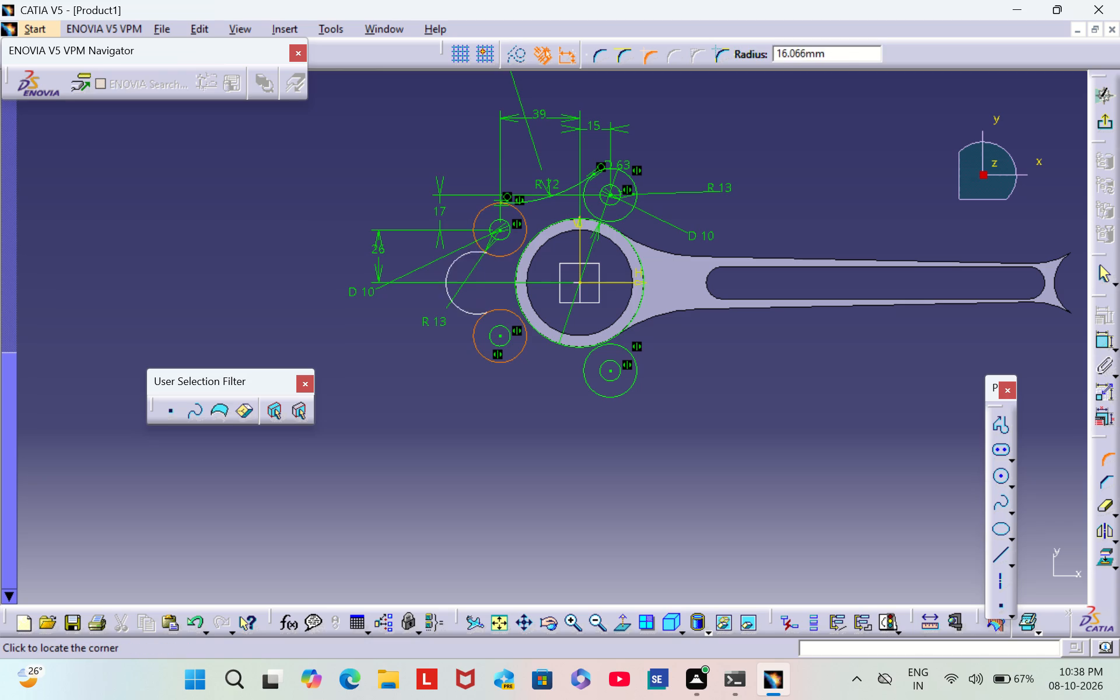
click(481, 293)
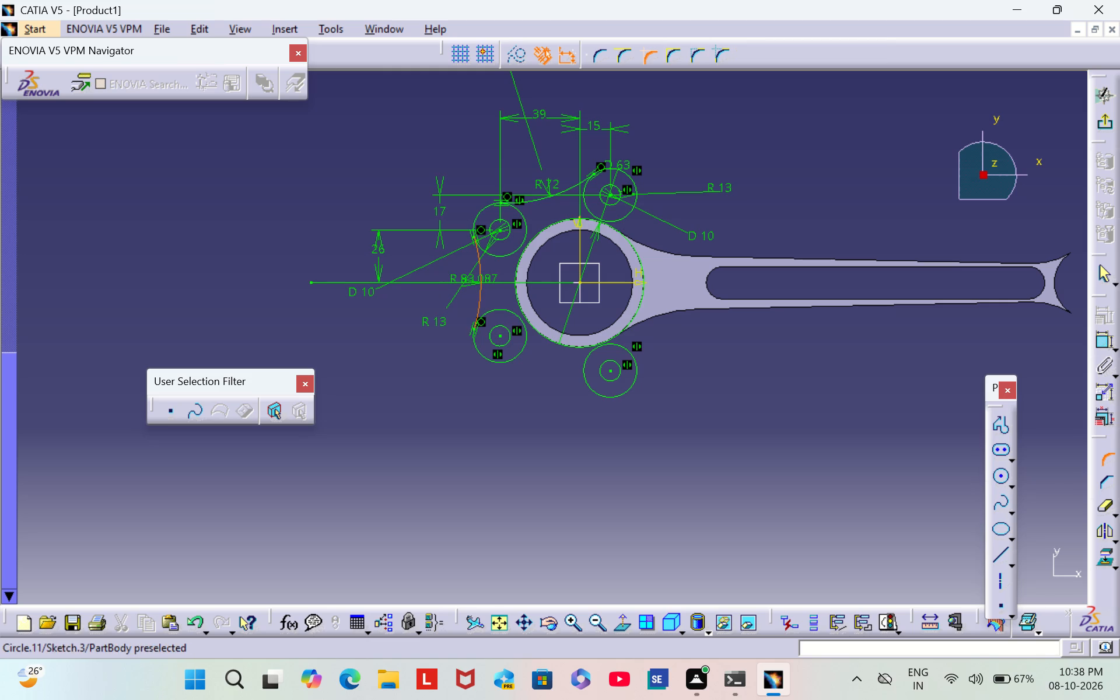
double_click(459, 274)
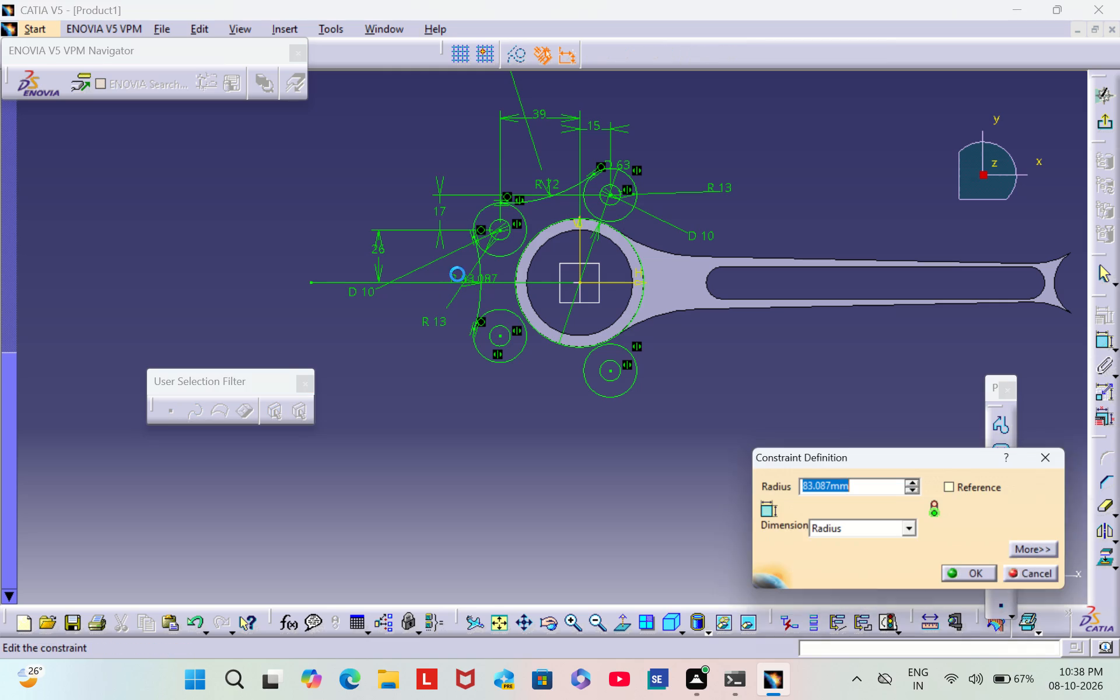
key(BackSpace)
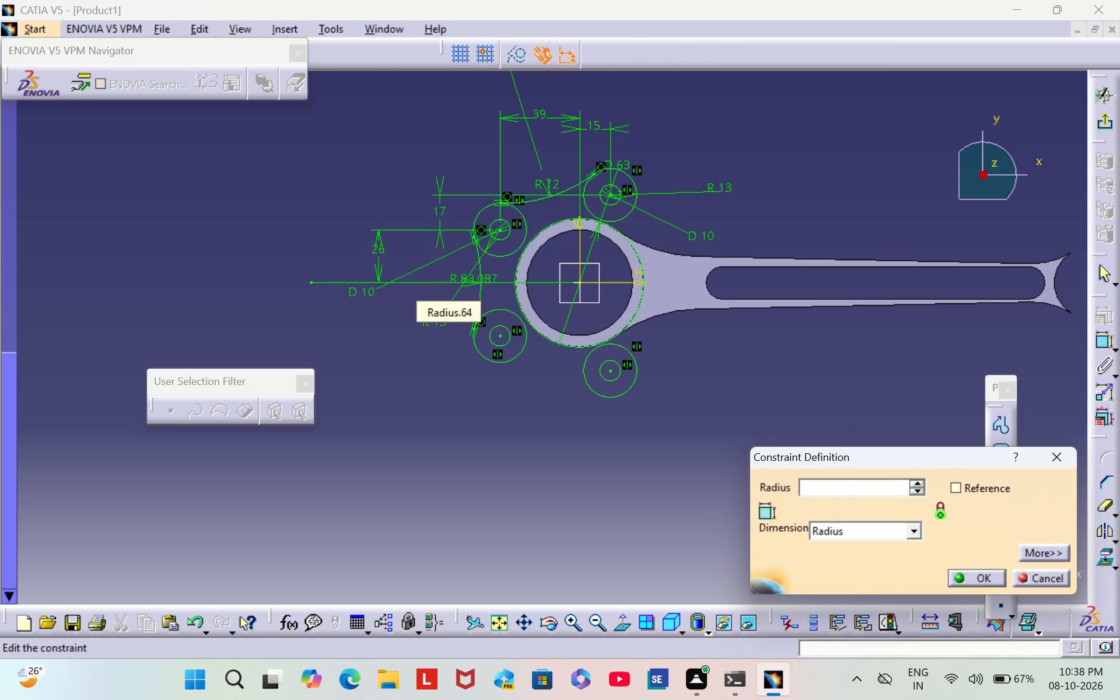
key(7)
key(2)
key(Return)
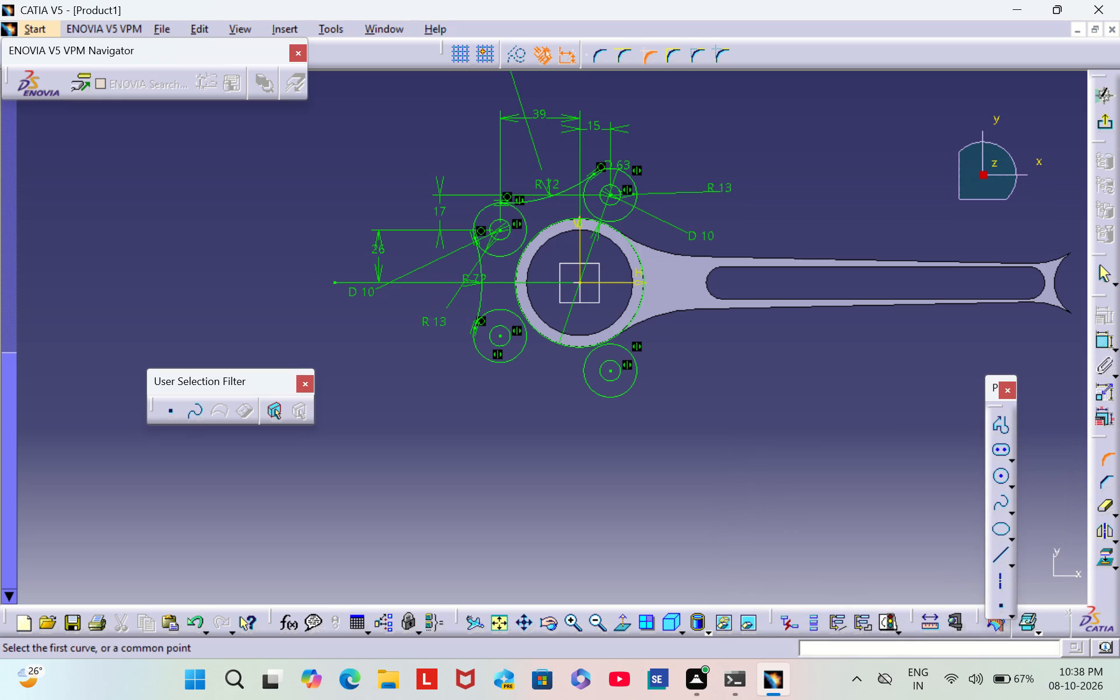
click(507, 437)
Add an untrimmed corner arc of radius 72 mm between the outer circles of the lower-left pair and the pair below the cylinder.
click(501, 358)
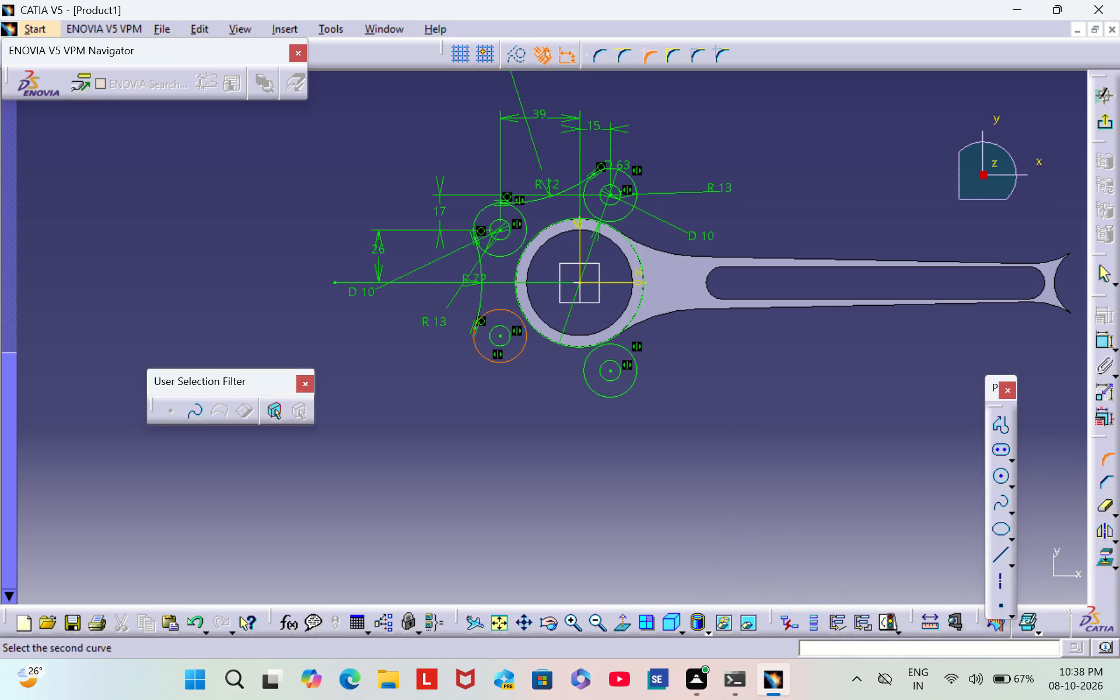
click(600, 395)
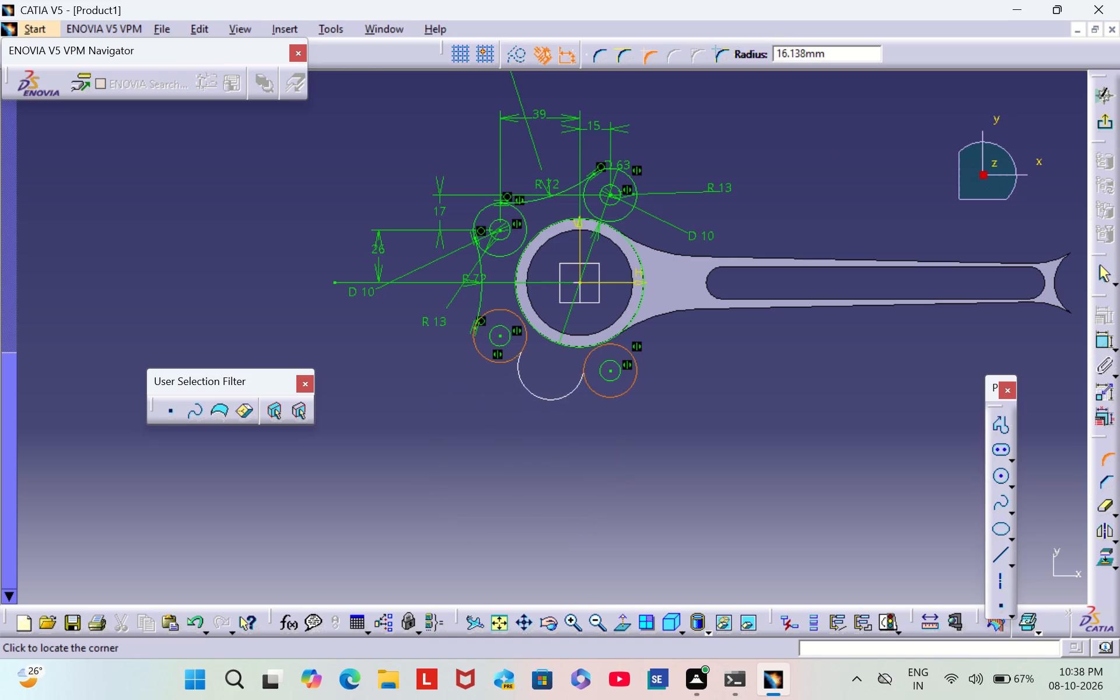
click(549, 367)
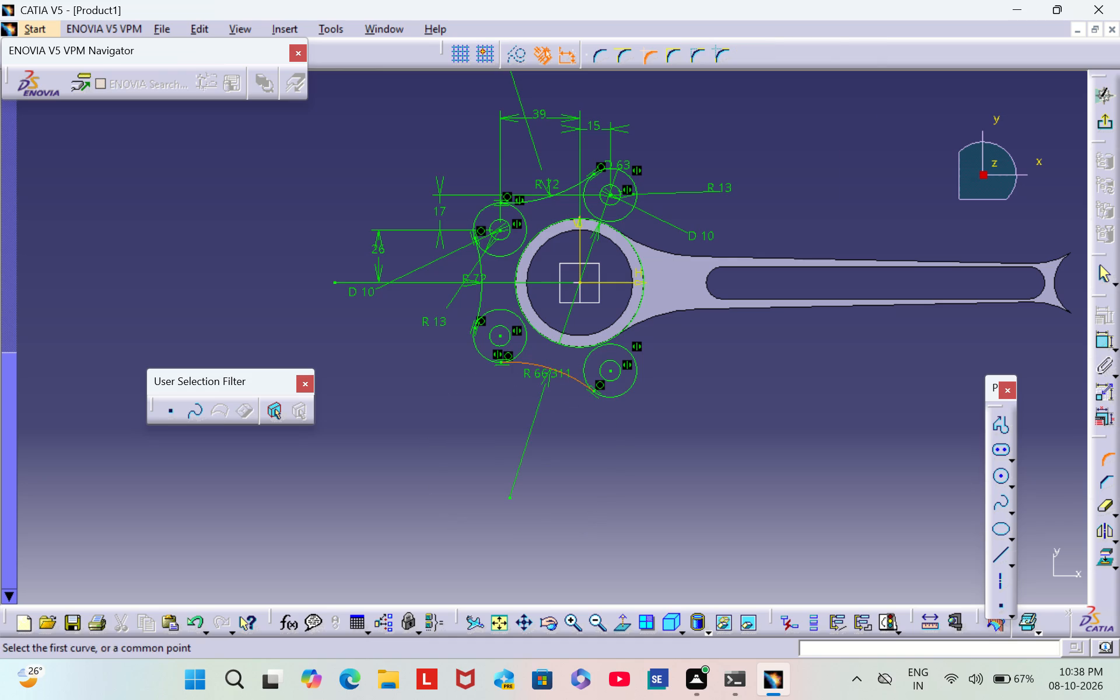
double_click(533, 372)
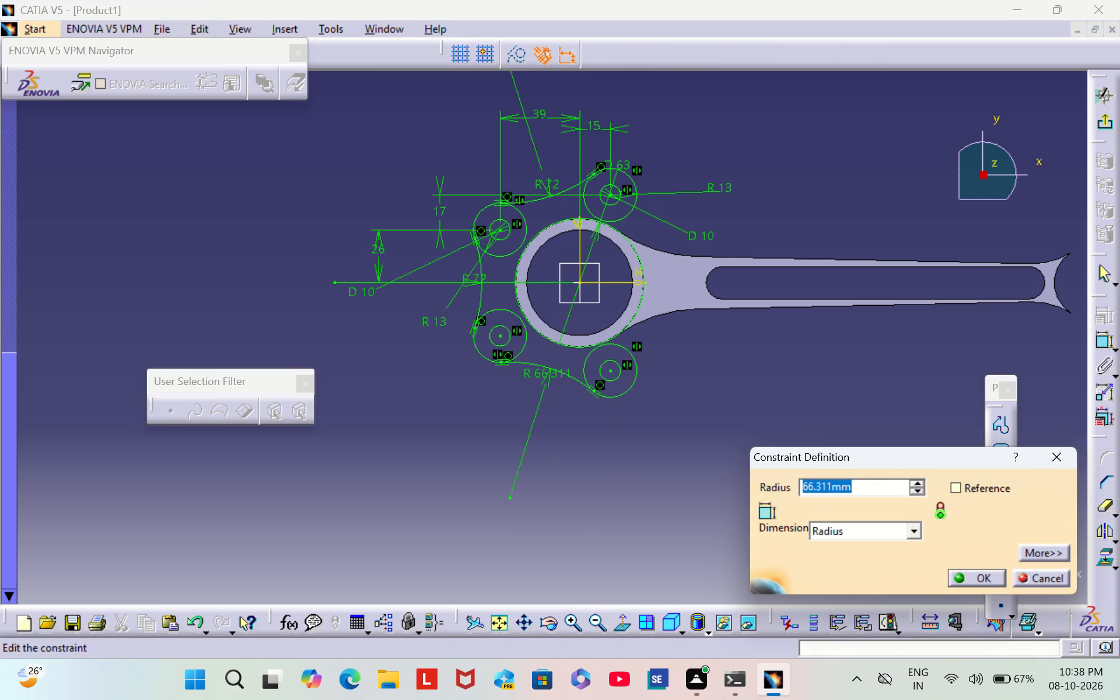
key(BackSpace)
text(72)
key(Return)
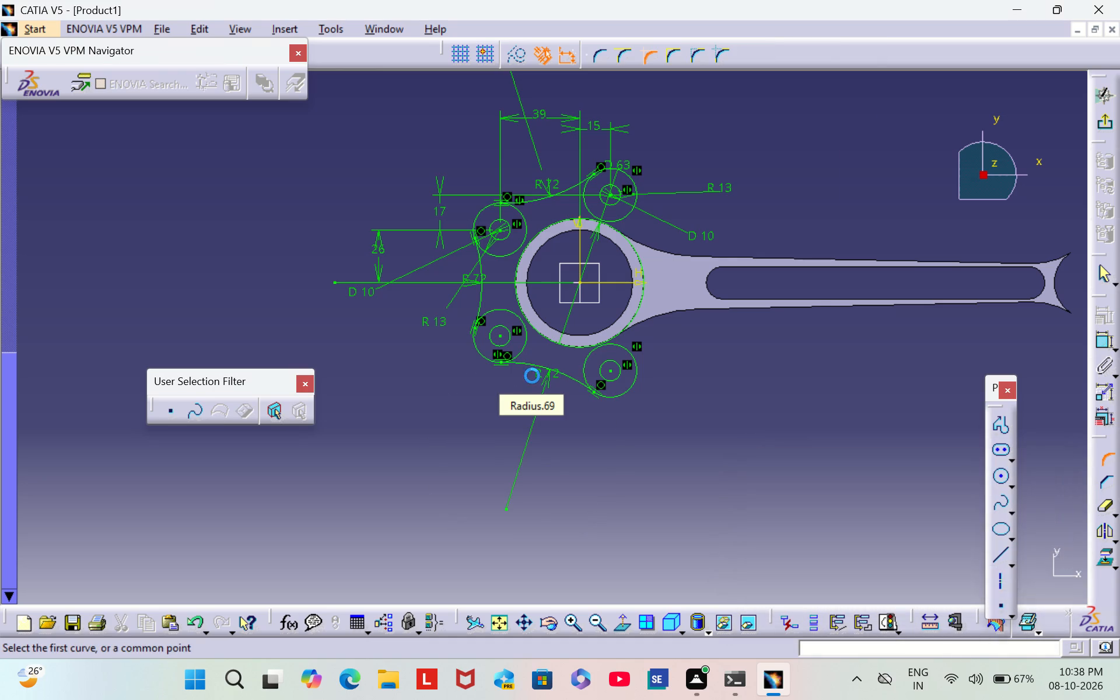
click(747, 192)
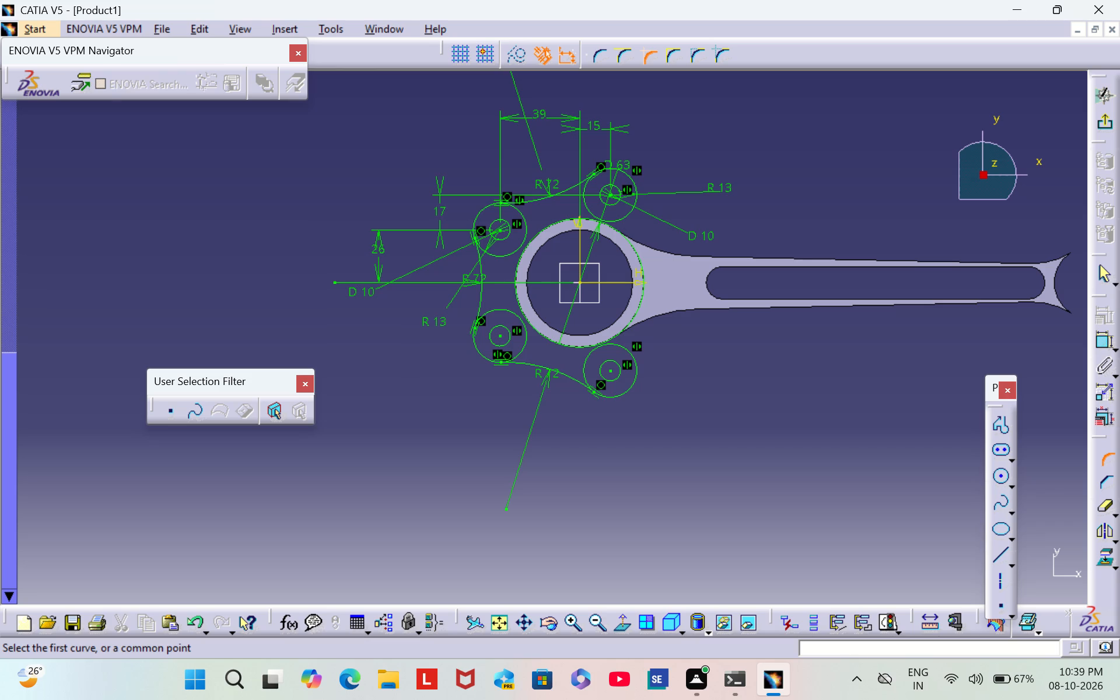
Project the straight upper edge of the slotted arm into the sketch.
click(1112, 556)
click(1048, 576)
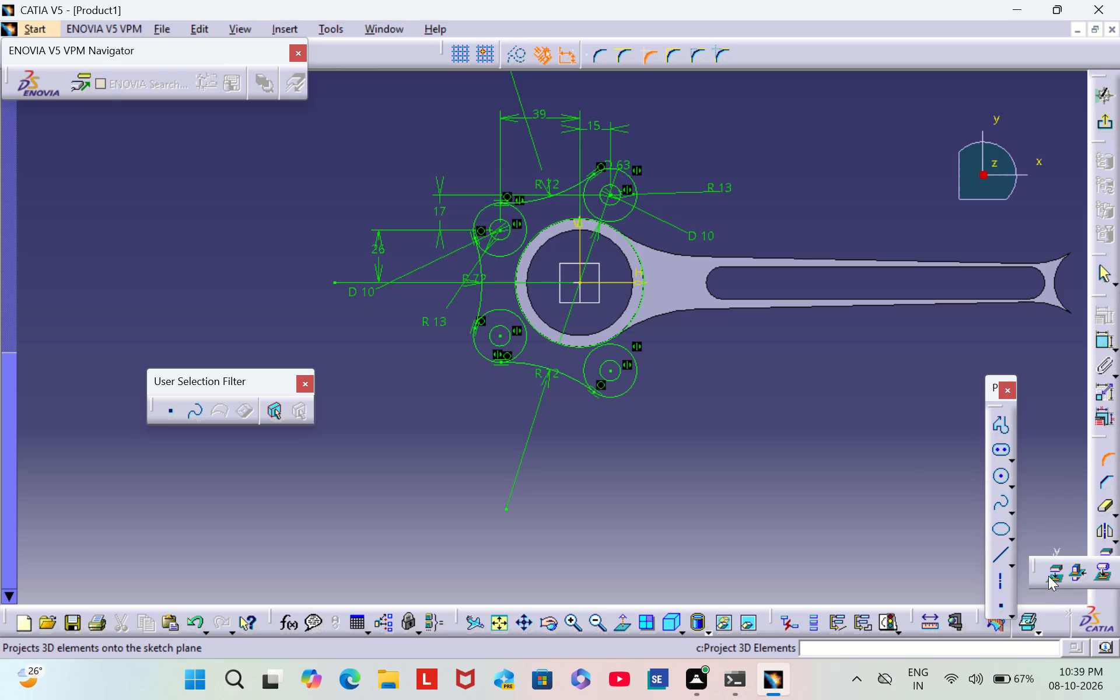
click(724, 258)
click(759, 404)
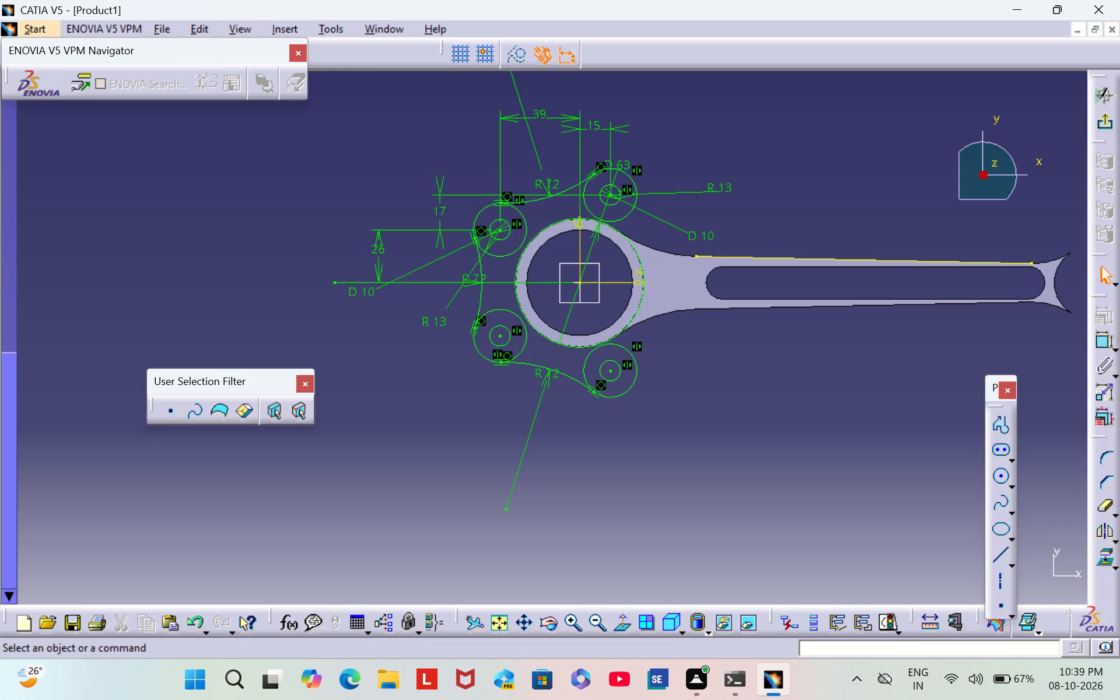
Add an untrimmed 72 mm radius corner arc between the outer circle above the cylinder and the projected upper arm edge.
click(1106, 457)
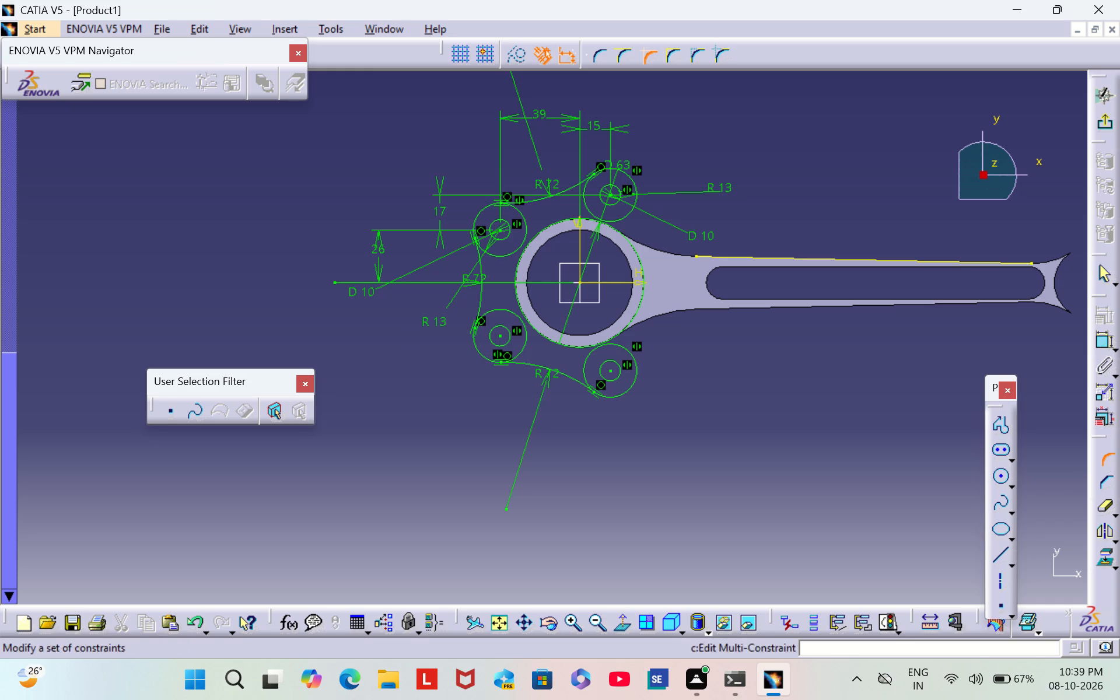
click(628, 201)
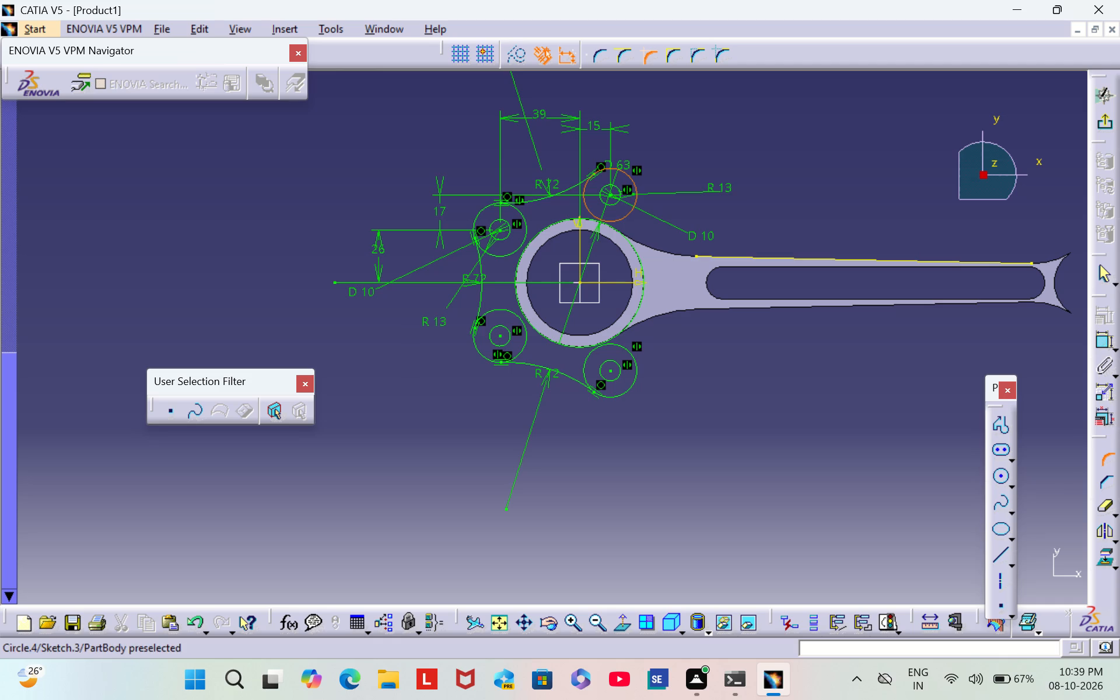
click(635, 199)
click(730, 256)
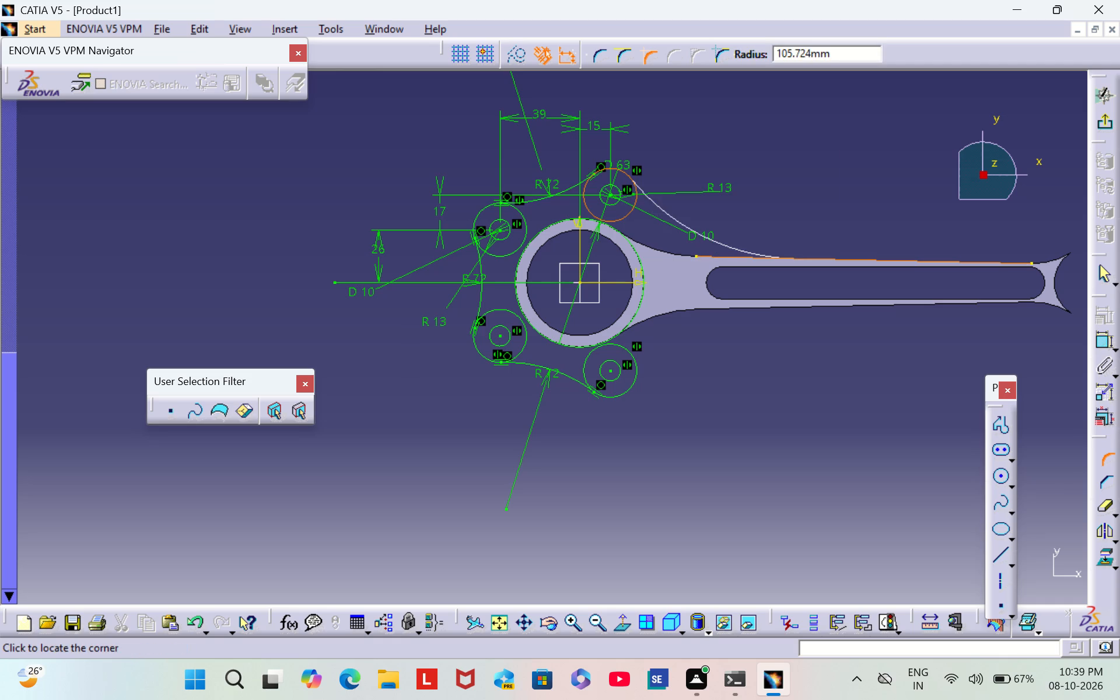
click(695, 240)
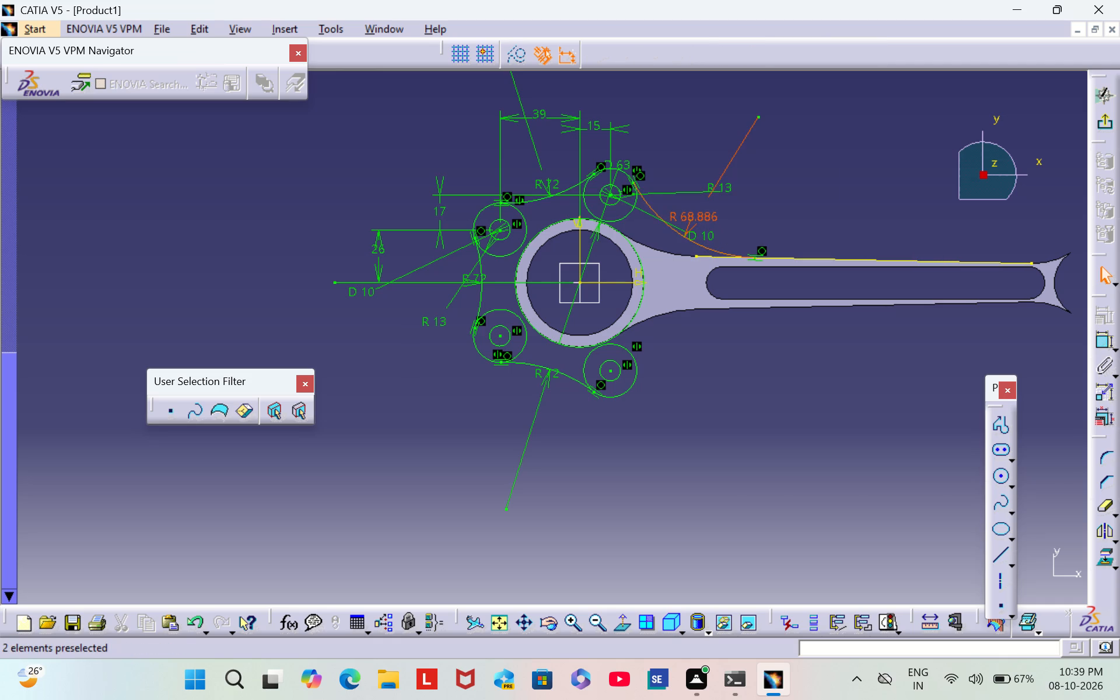
double_click(701, 219)
key(BackSpace)
text(72)
key(Return)
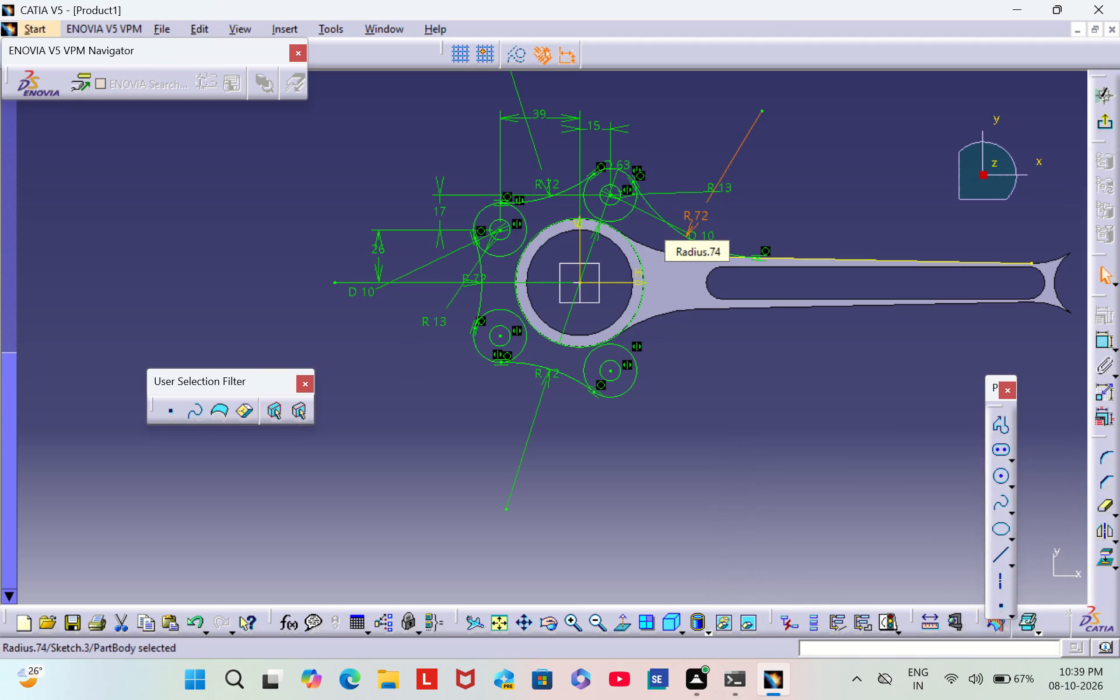
click(787, 227)
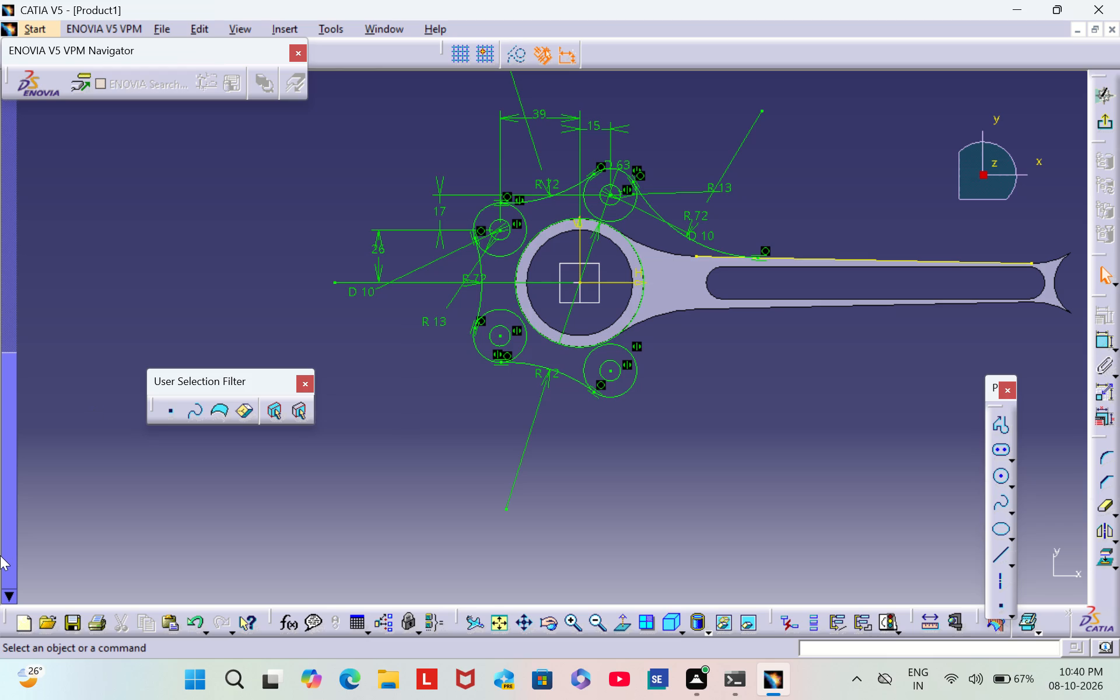
Mirror the 72 mm arc joining the upper boss circle to the arm about the horizontal sketch axis.
click(703, 244)
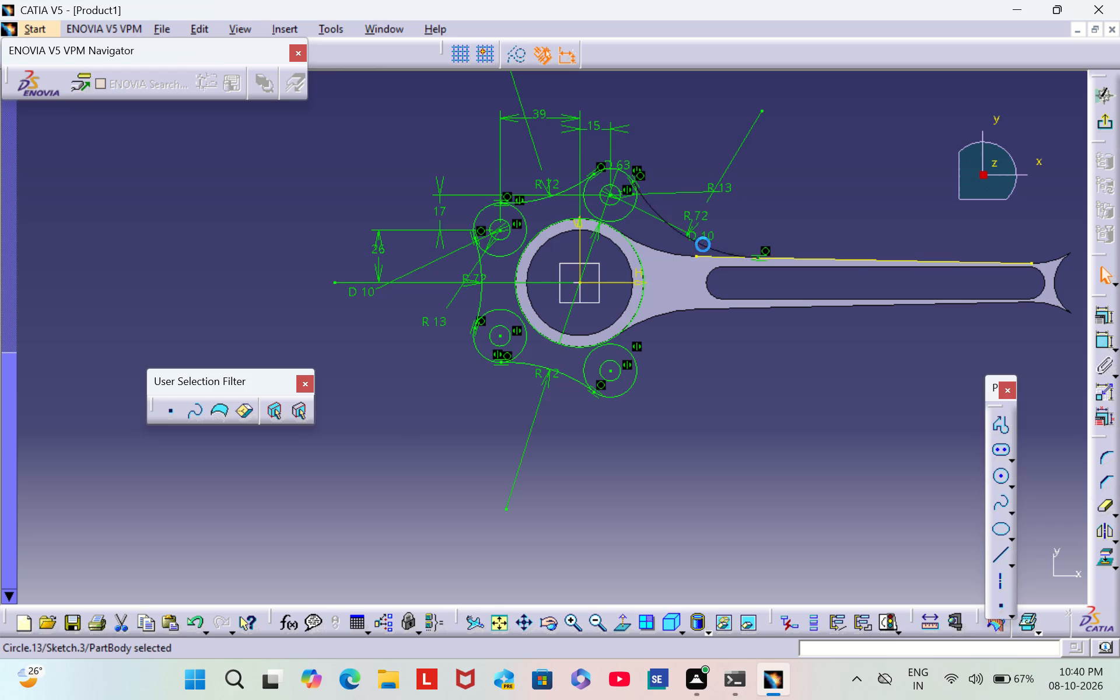
click(1104, 537)
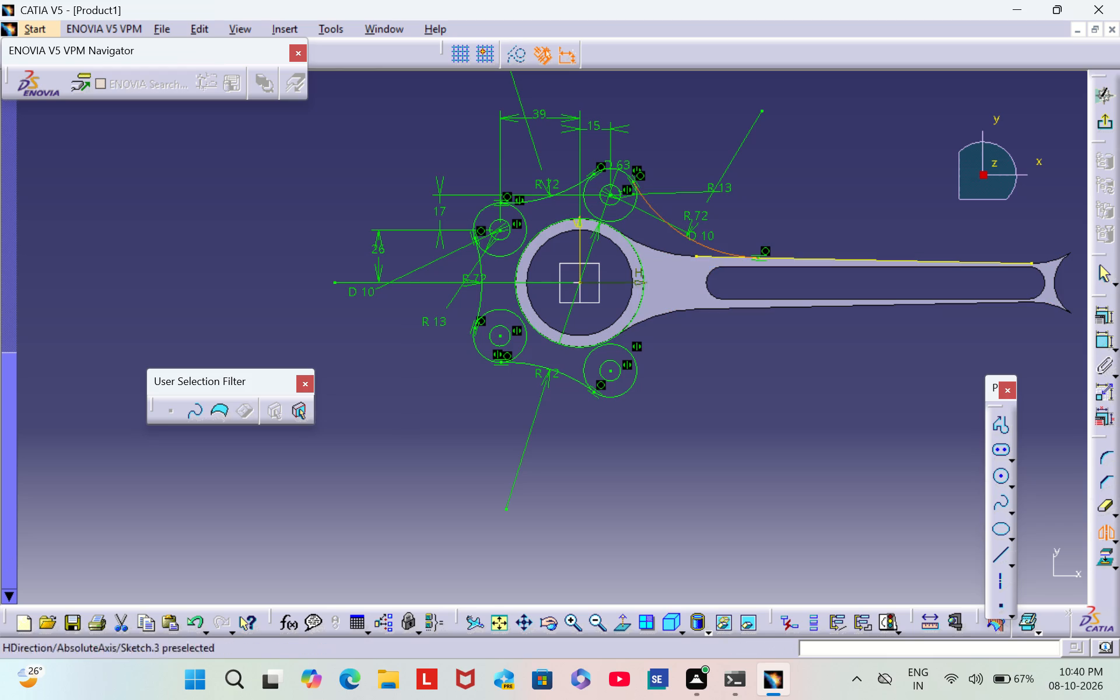
click(617, 283)
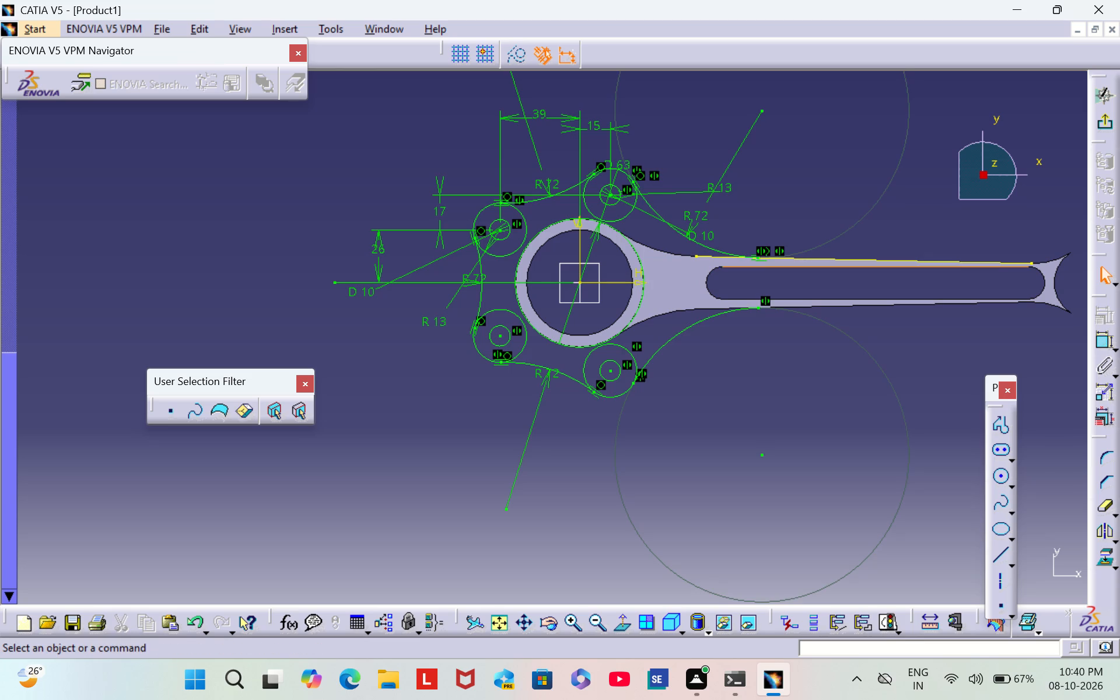
click(942, 229)
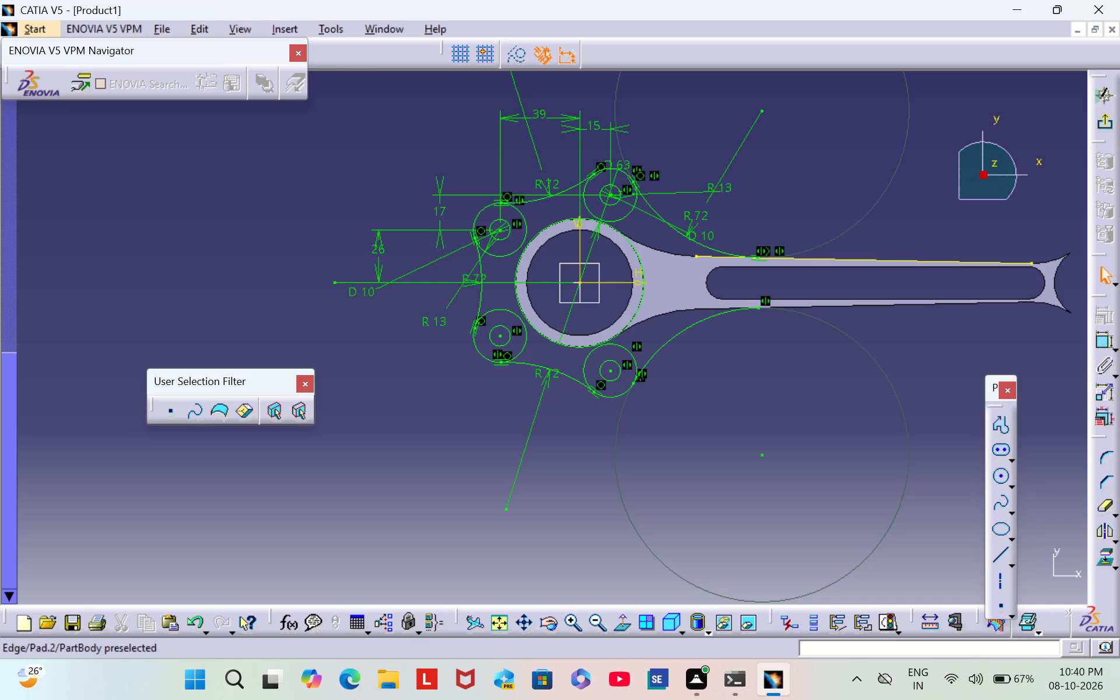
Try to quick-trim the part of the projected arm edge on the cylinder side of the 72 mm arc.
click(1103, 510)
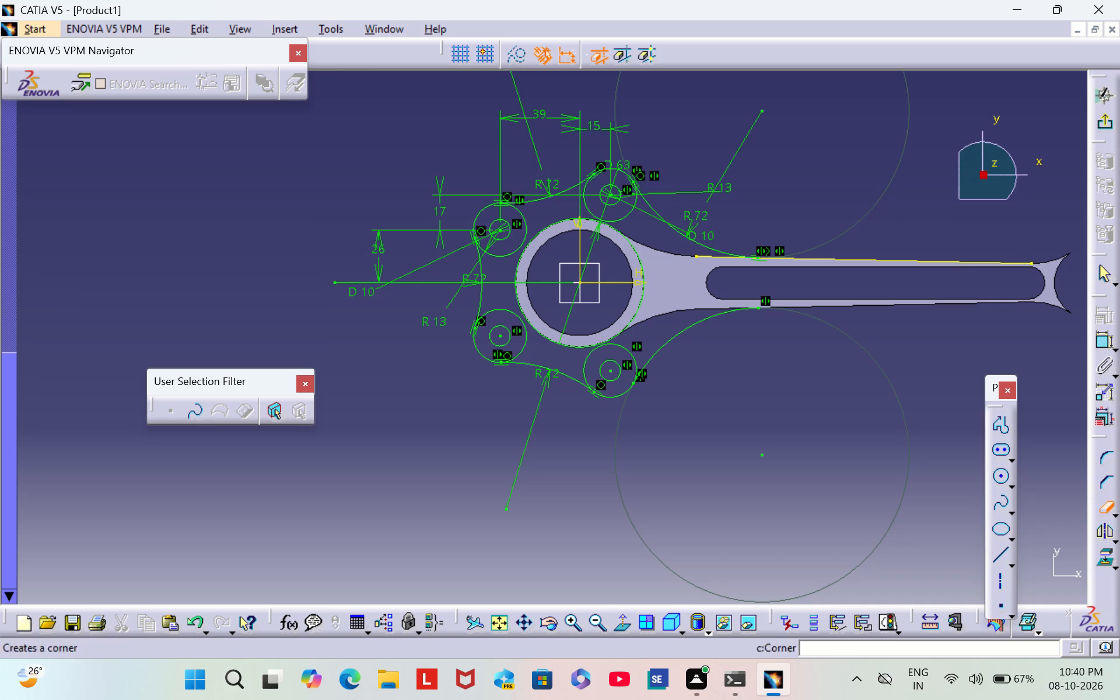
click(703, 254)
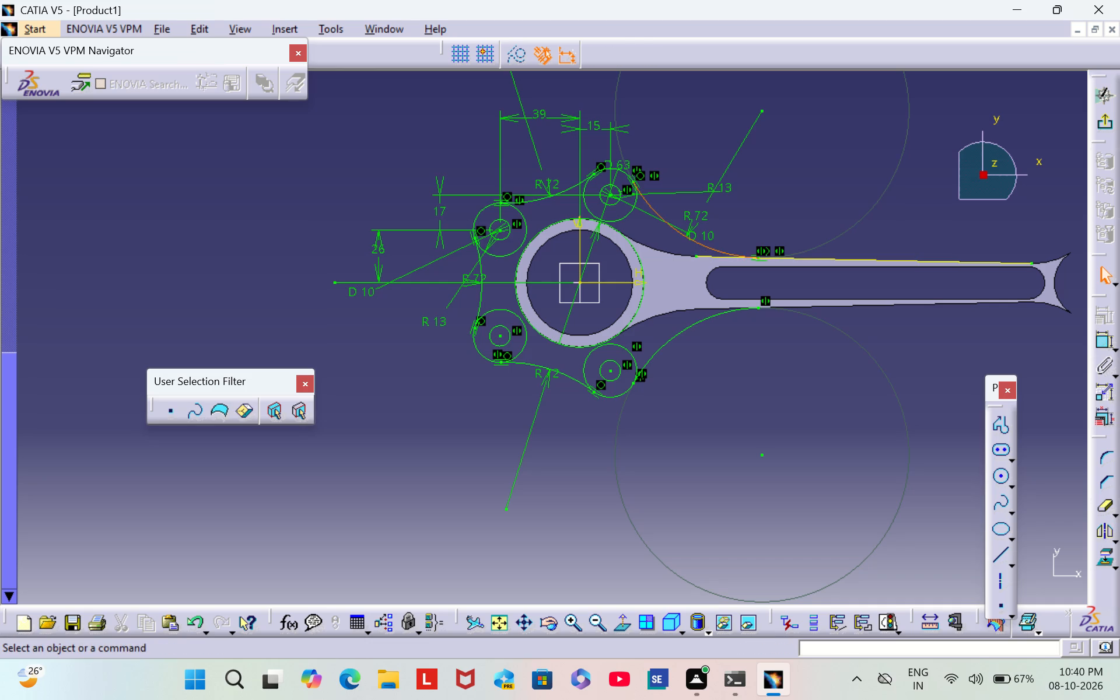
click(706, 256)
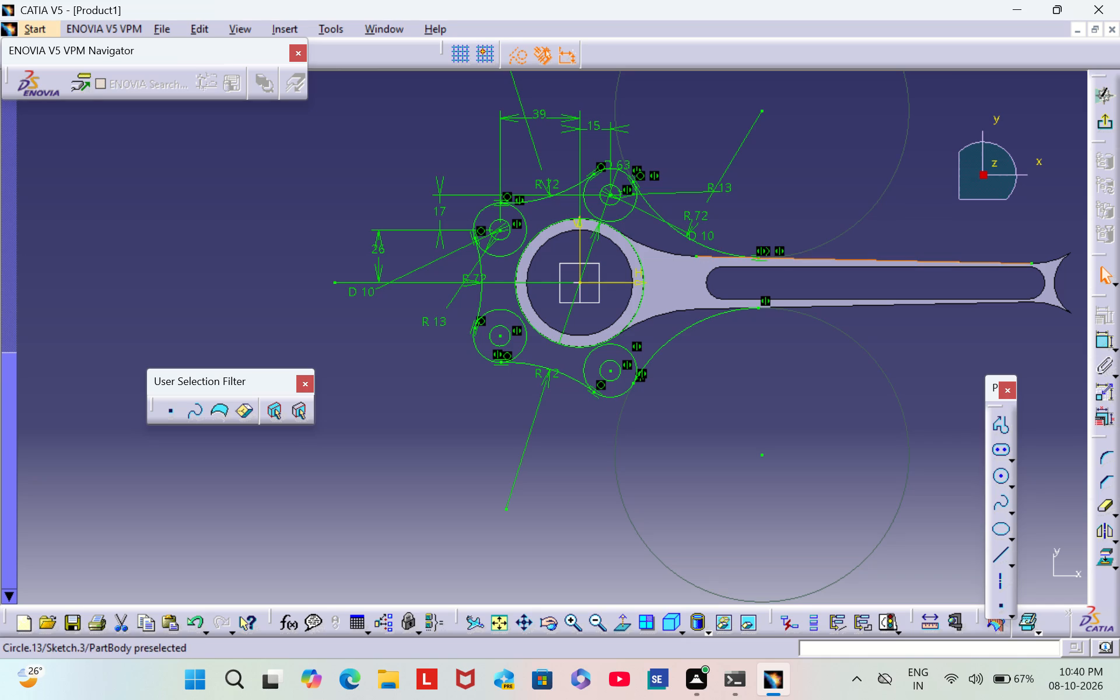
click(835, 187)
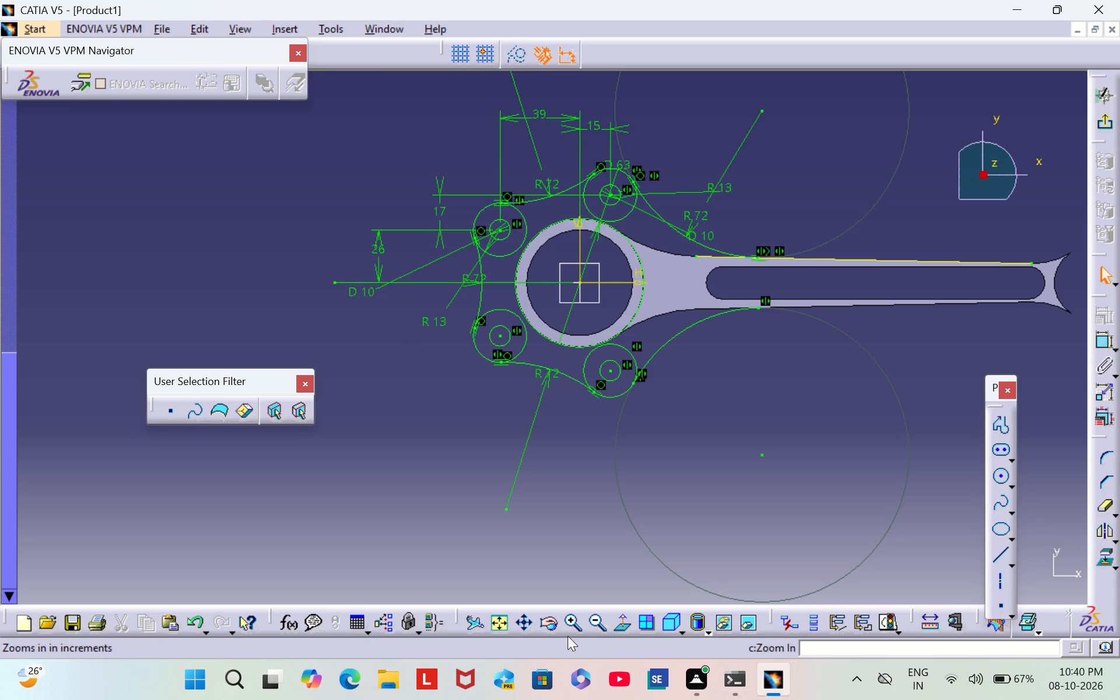
Draw a vertical line about 24.5 mm long across the arm, joining the arm-side endpoints of the upper and lower 72 mm arcs.
click(576, 624)
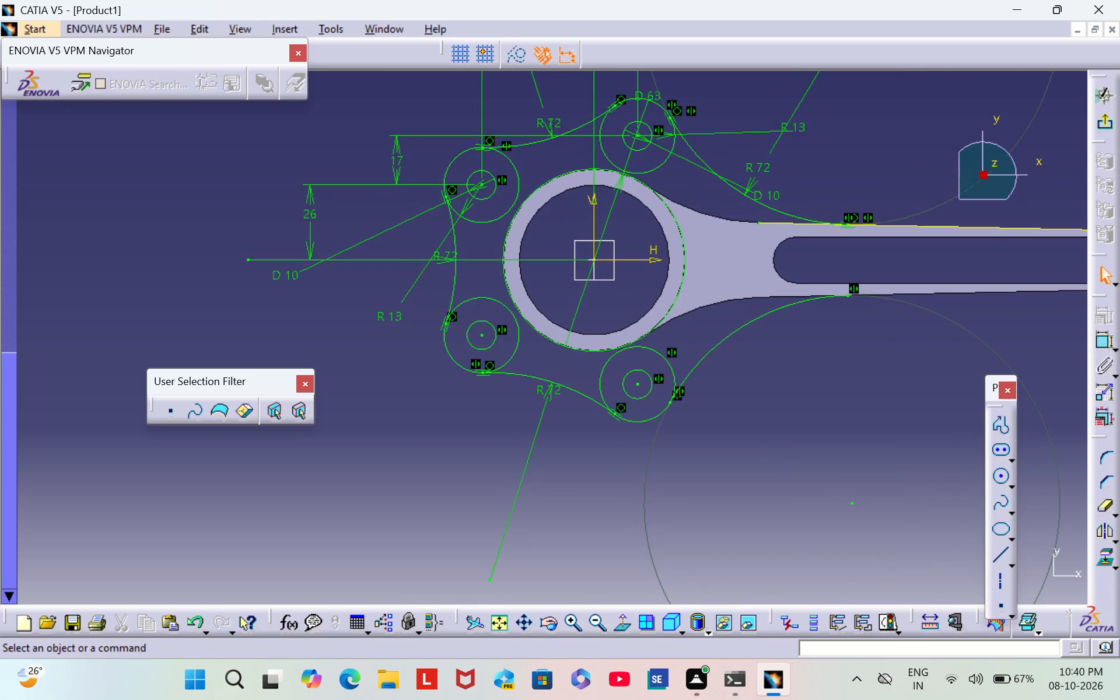
middle_drag(824, 381, 760, 420)
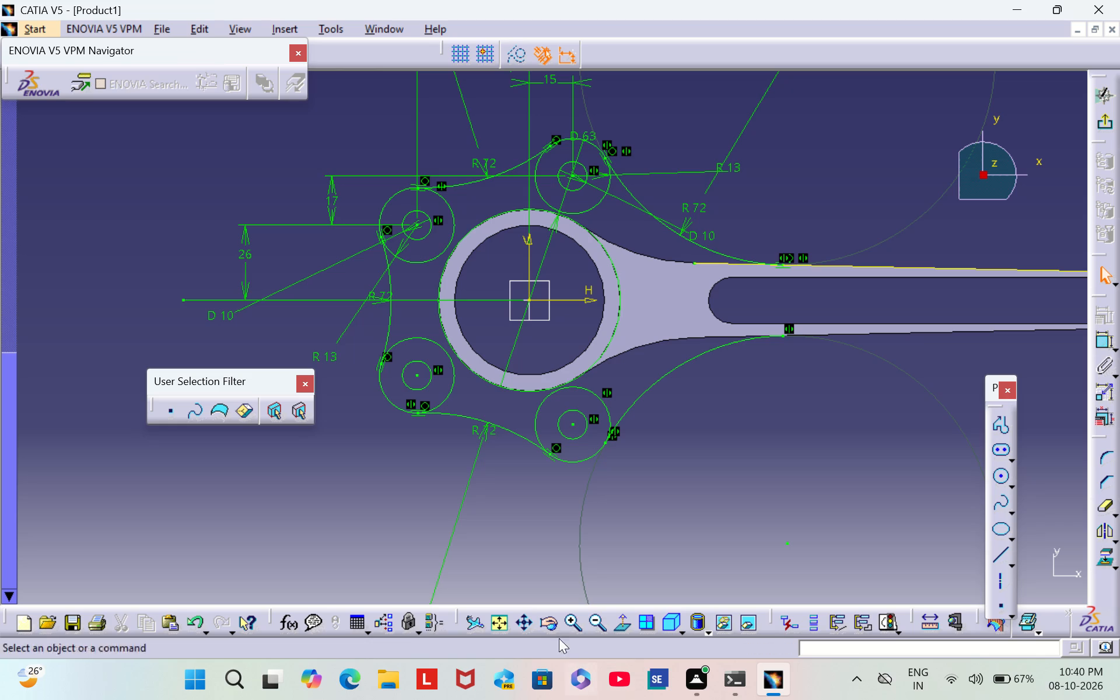
click(578, 621)
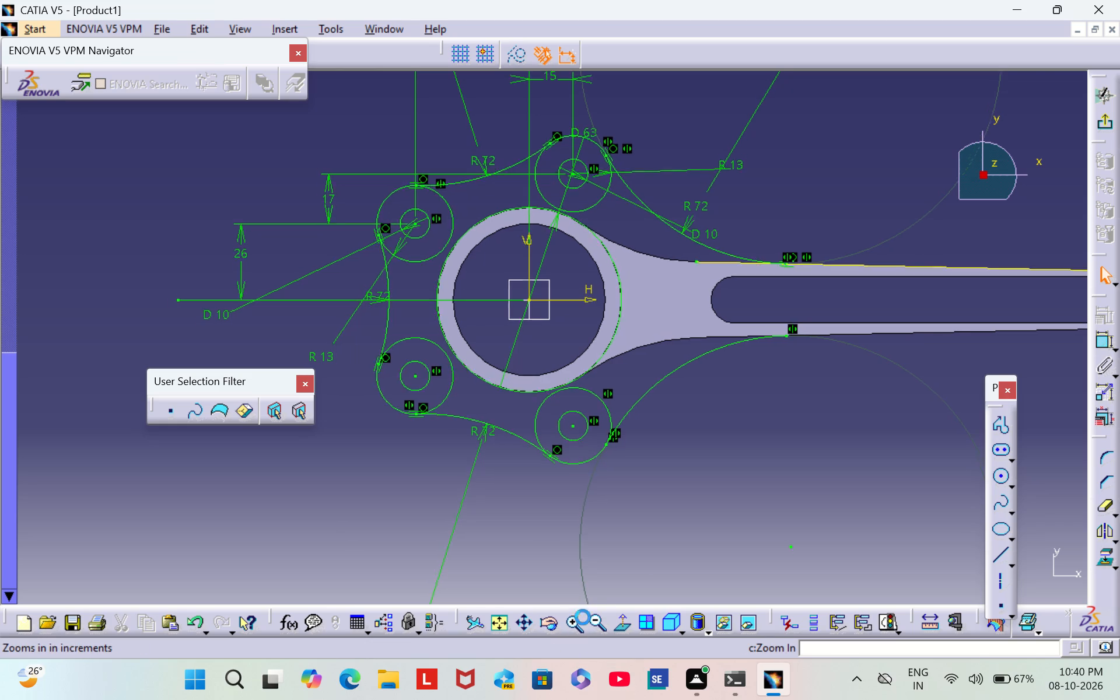
middle_click(916, 276)
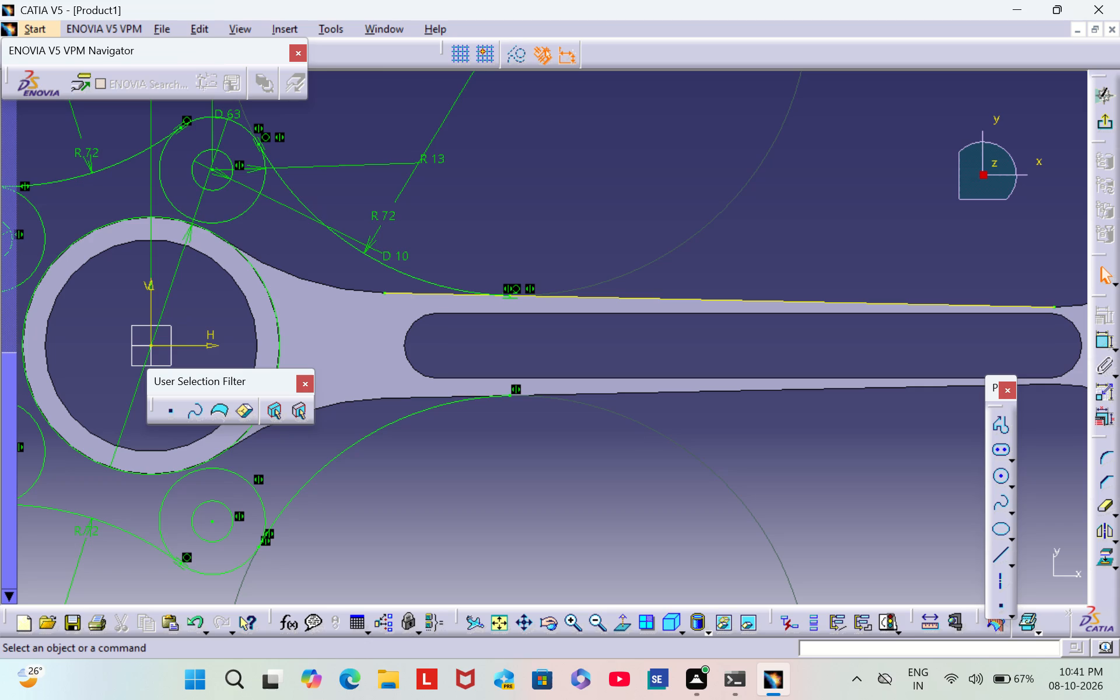
click(999, 558)
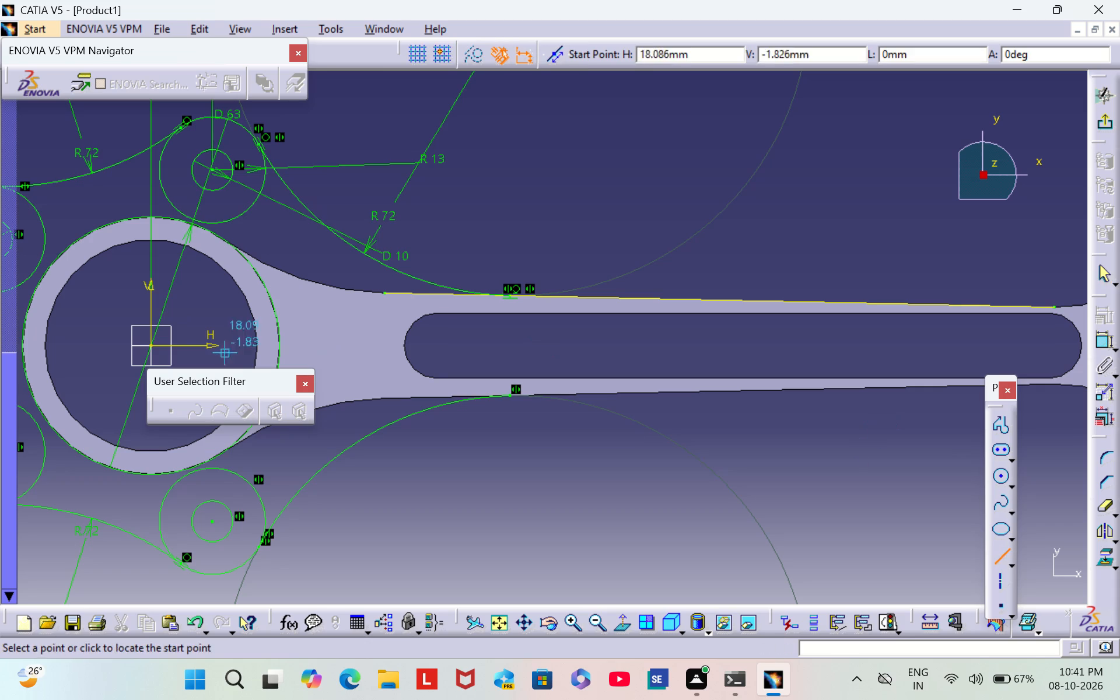
click(508, 294)
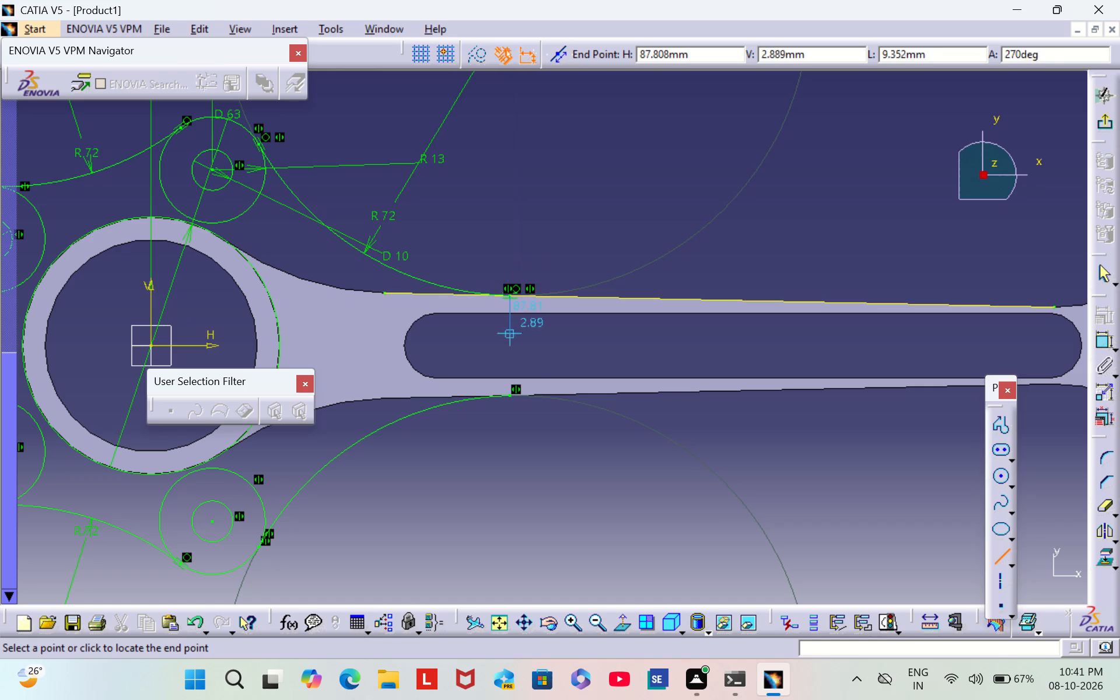
click(509, 395)
click(745, 249)
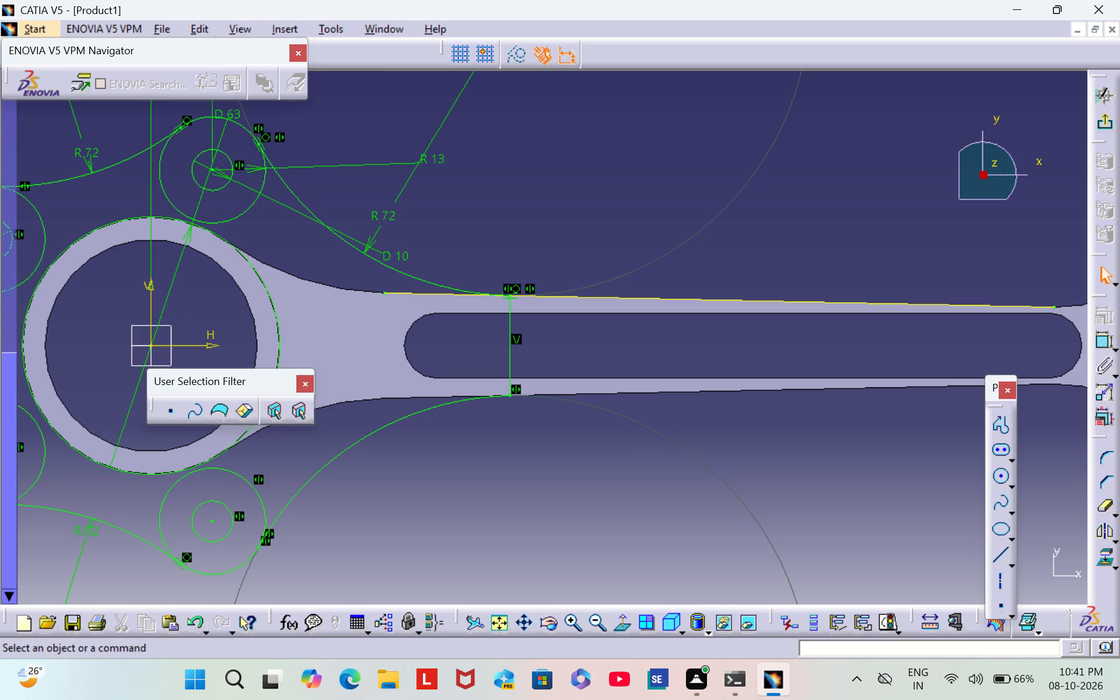
Quick-trim the cylinder-side portions of the four outer boss circles, leaving only the outward arcs between the 72 mm arcs.
scroll(491, 243, down, 1)
middle_drag(491, 243, 670, 173)
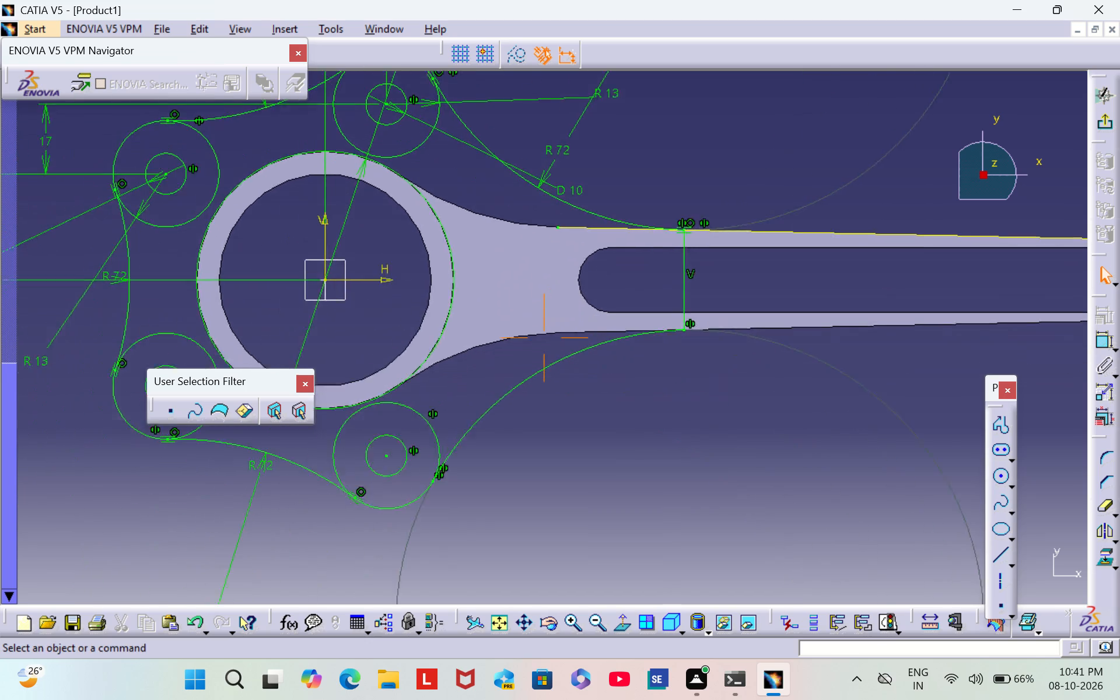
middle_drag(670, 173, 814, 225)
scroll(670, 173, down, 1)
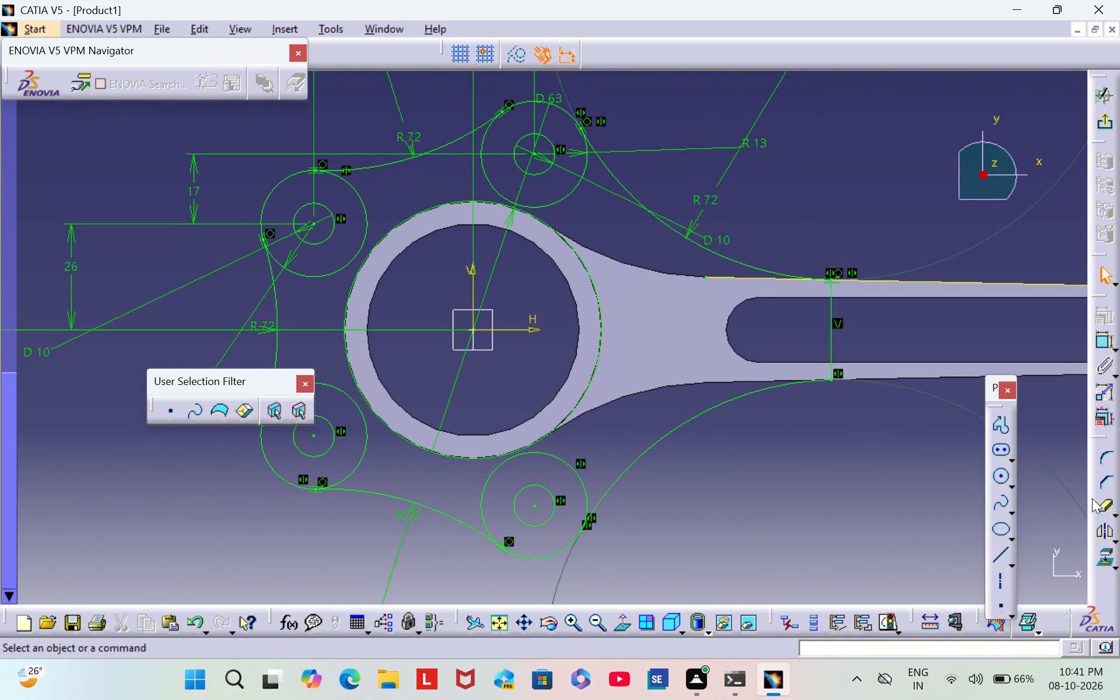
double_click(1109, 501)
click(552, 200)
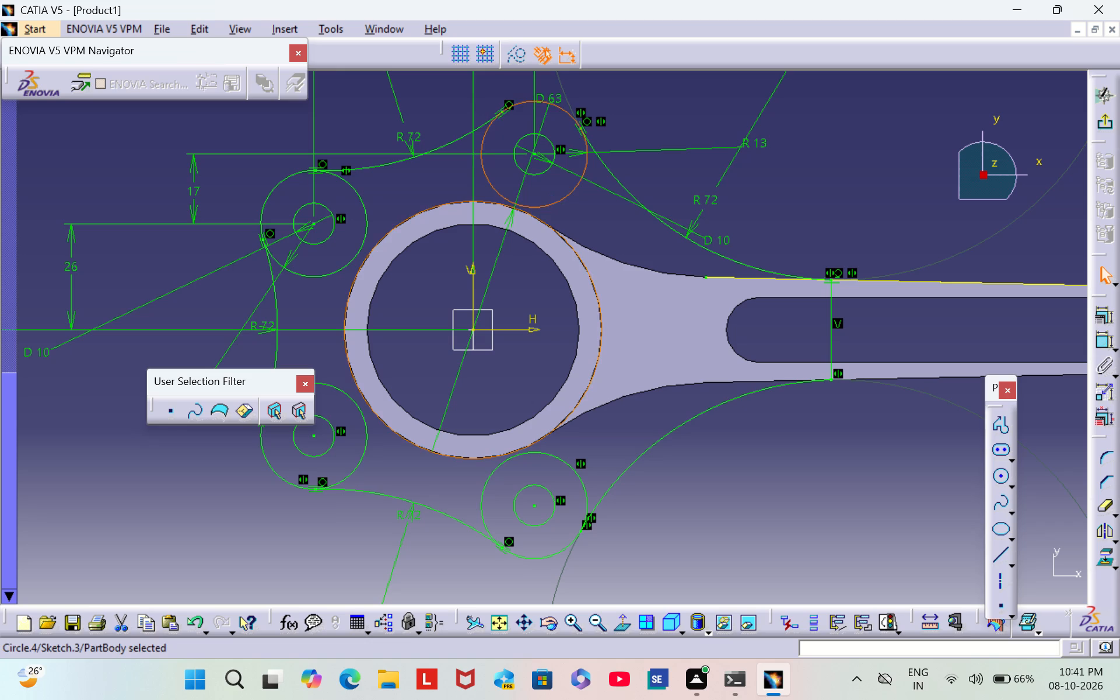
click(565, 197)
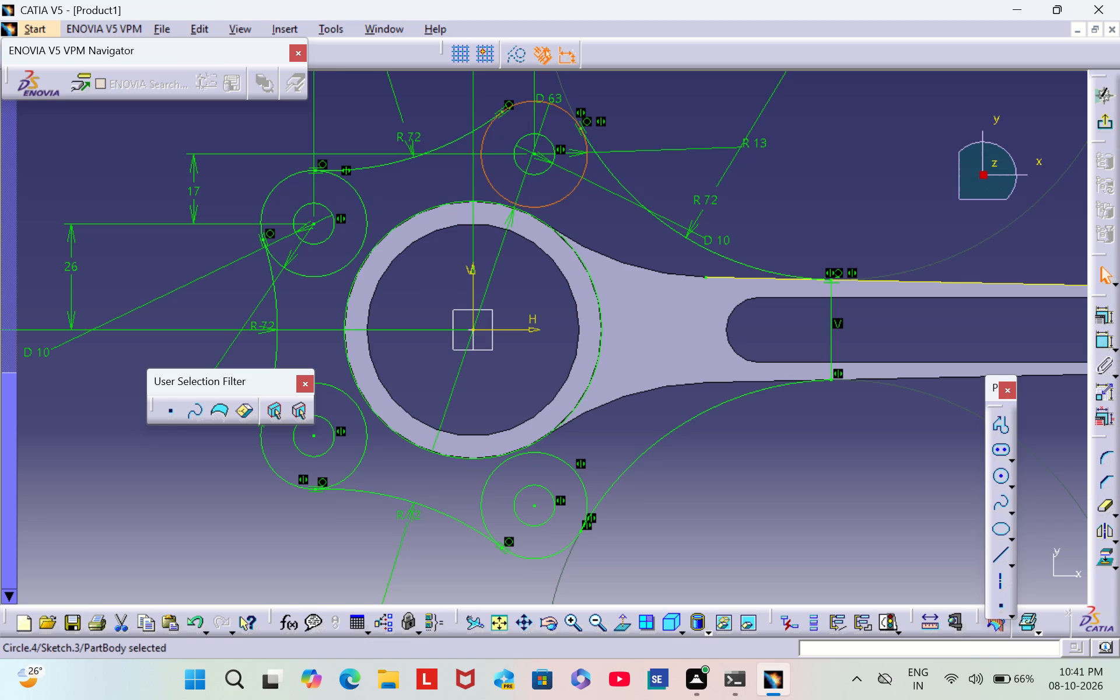
click(856, 213)
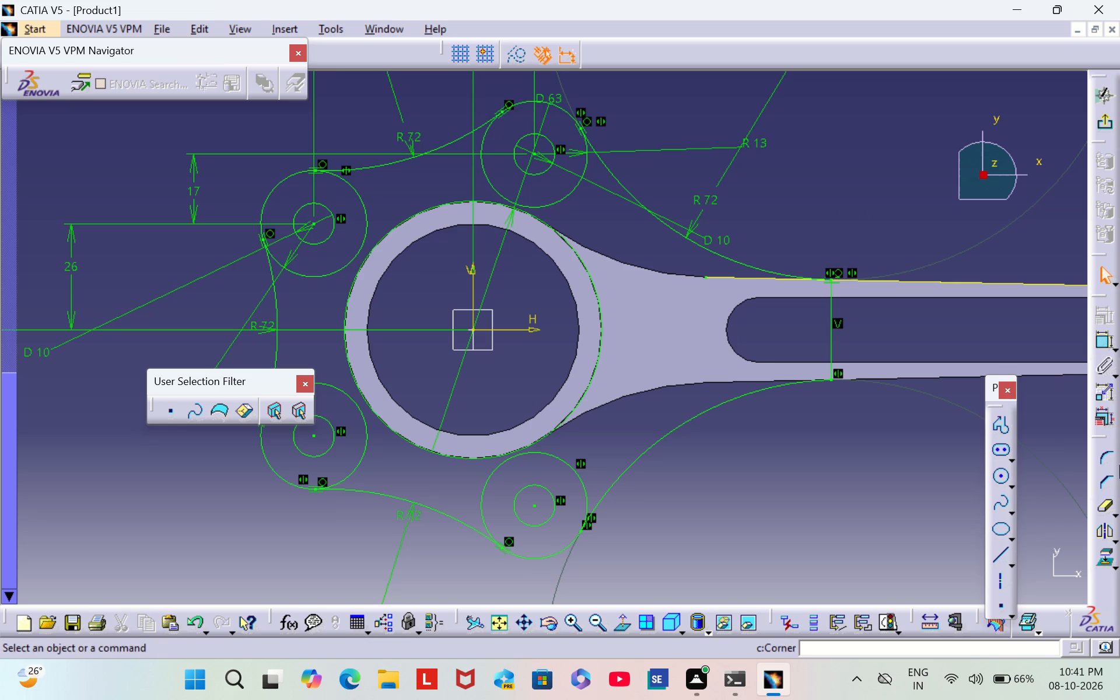
click(1105, 507)
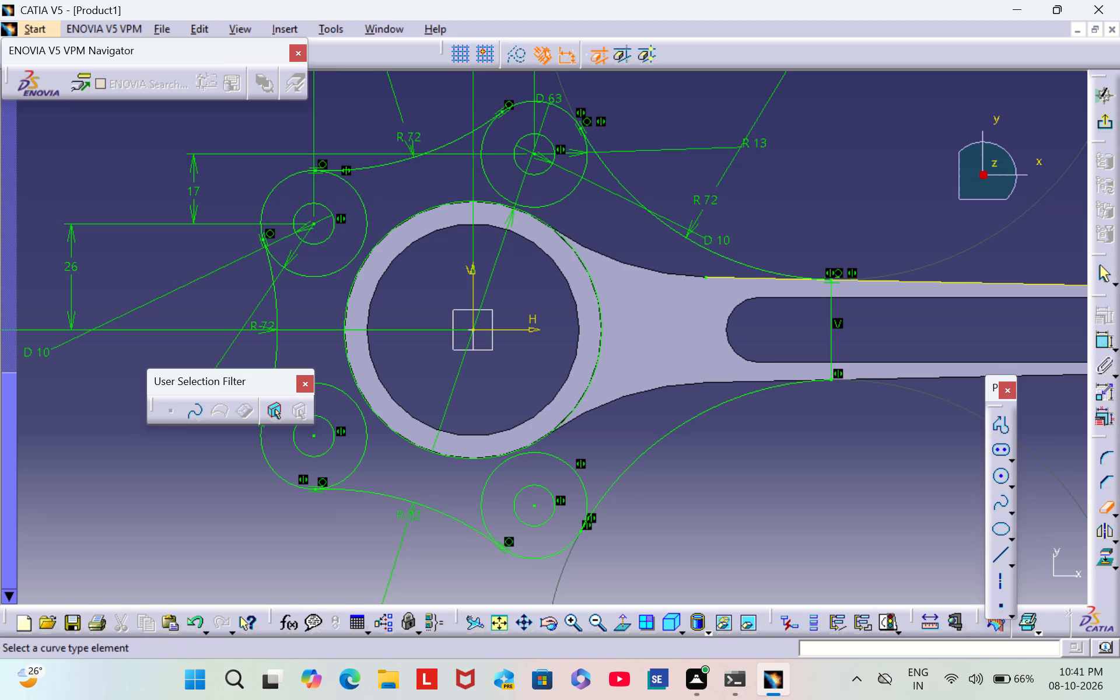
click(555, 198)
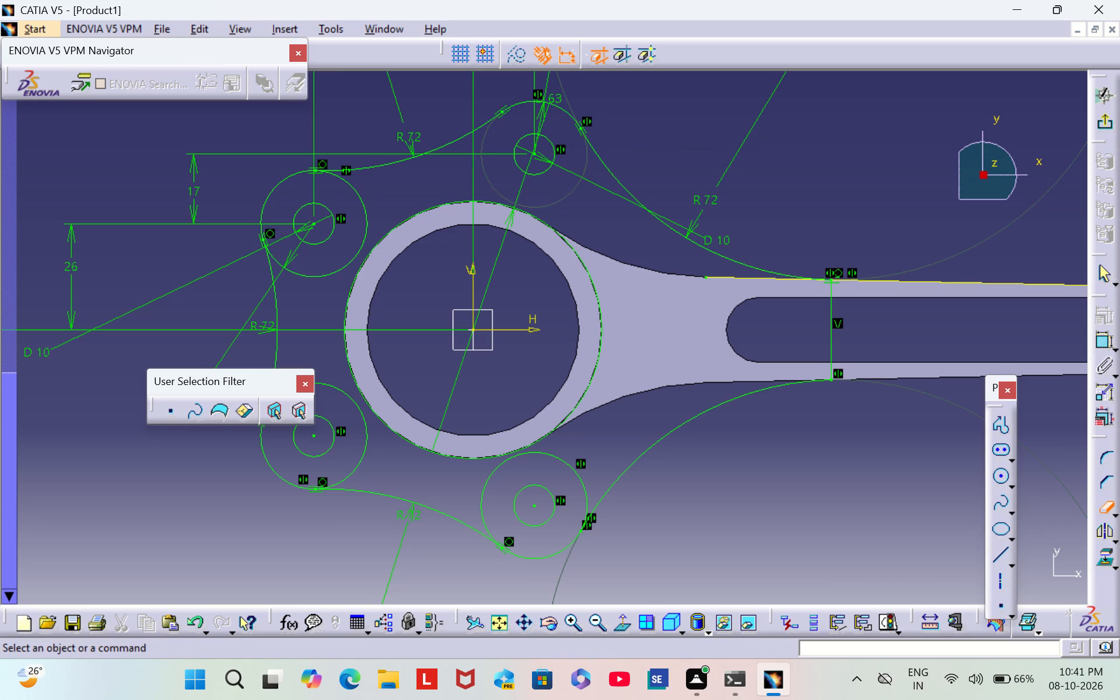
double_click(1106, 507)
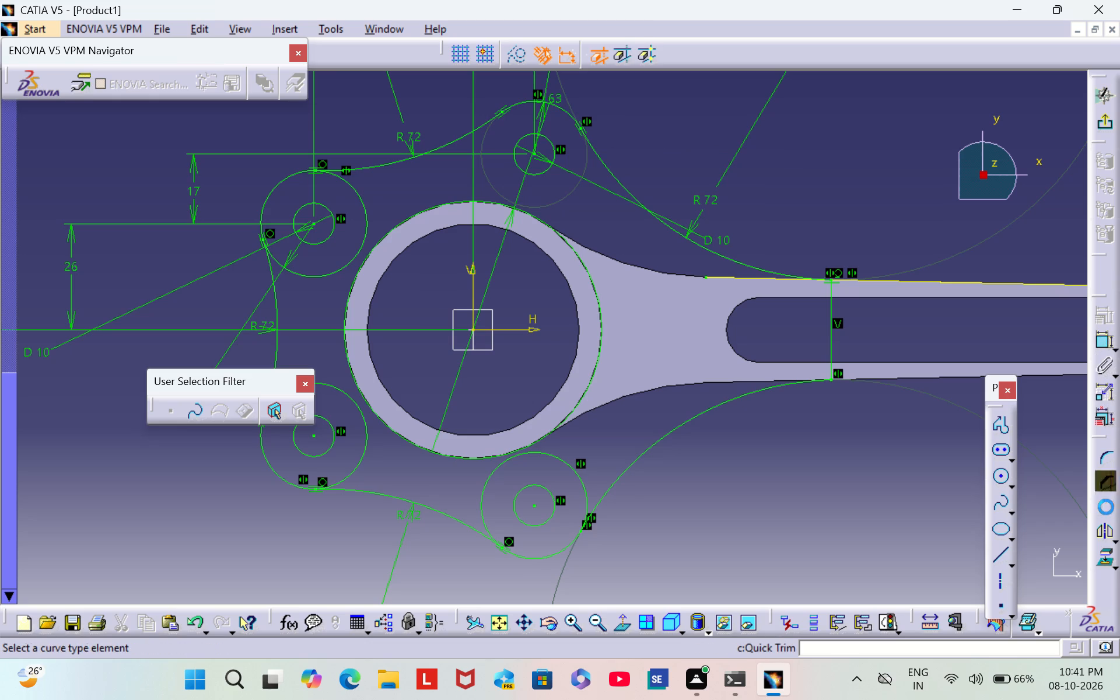
click(366, 227)
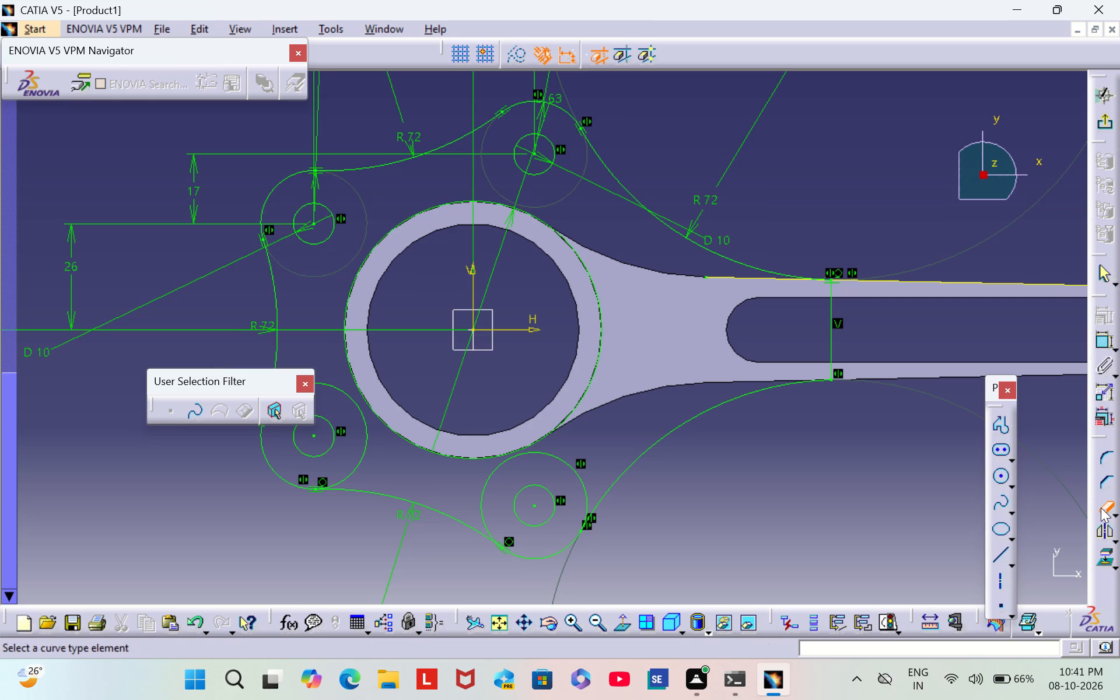
click(357, 460)
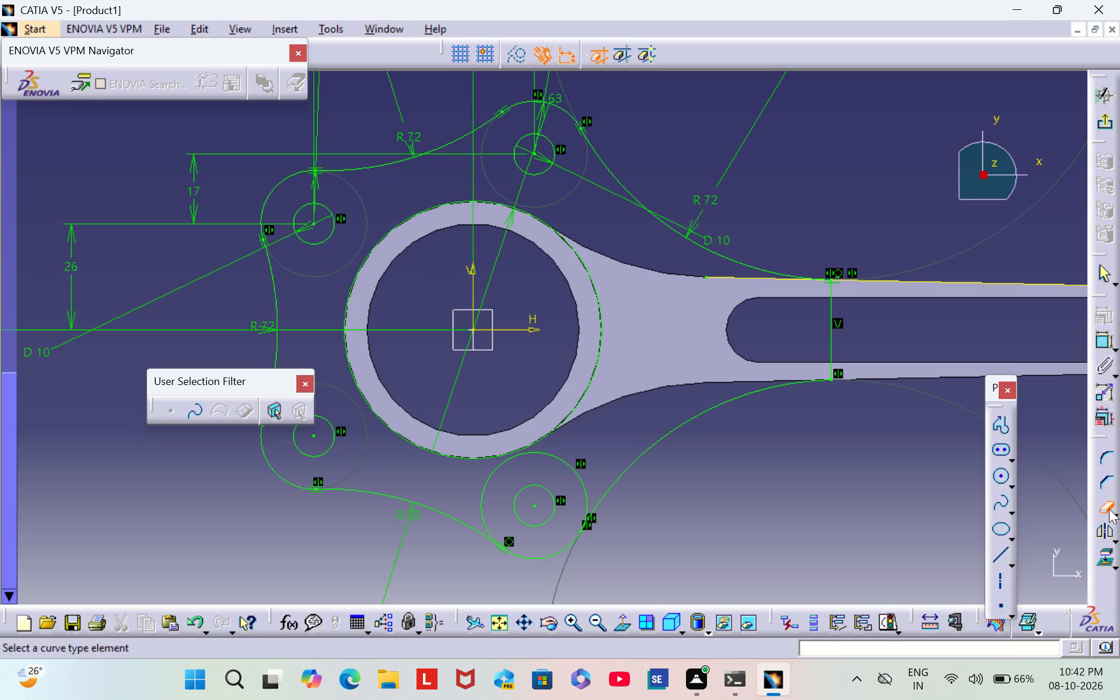
click(565, 460)
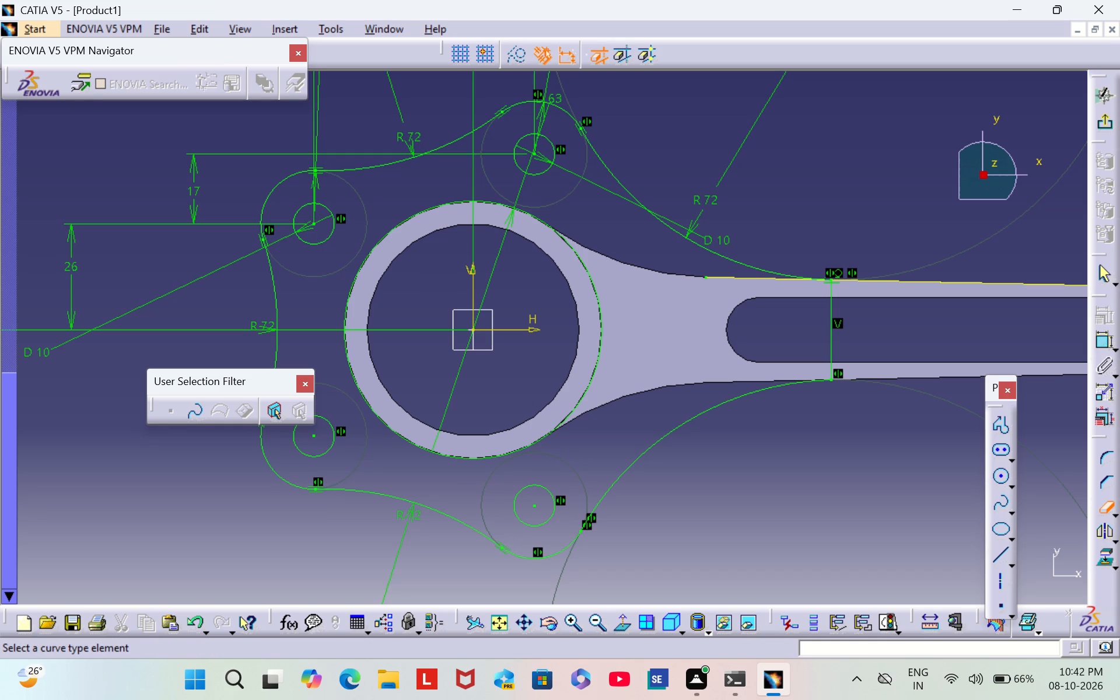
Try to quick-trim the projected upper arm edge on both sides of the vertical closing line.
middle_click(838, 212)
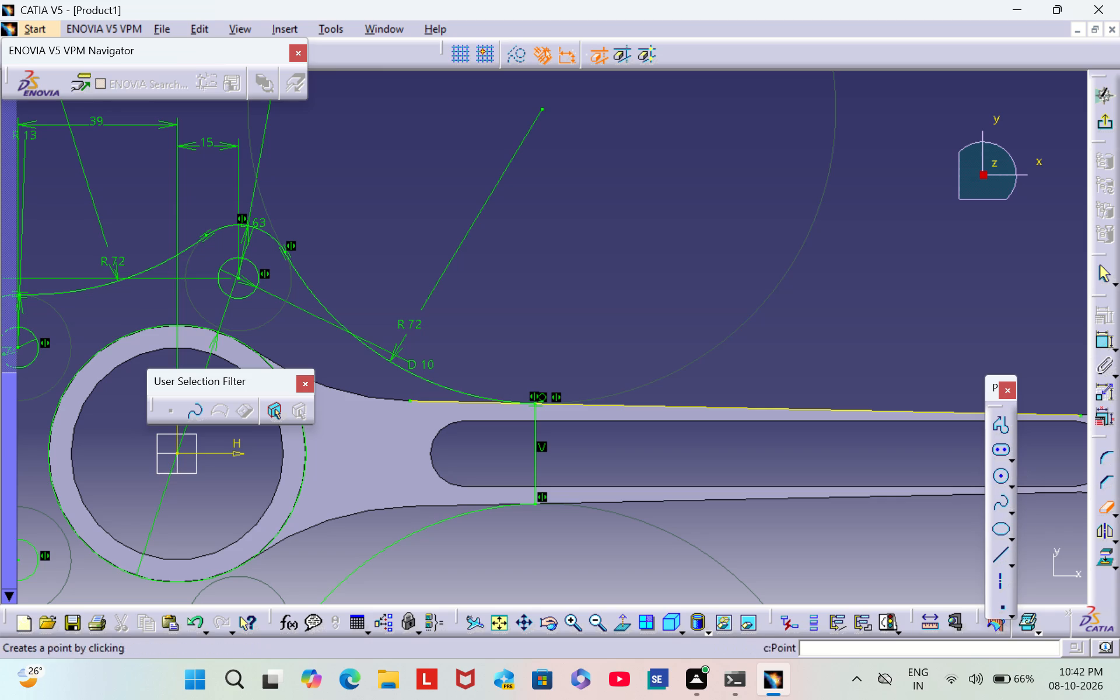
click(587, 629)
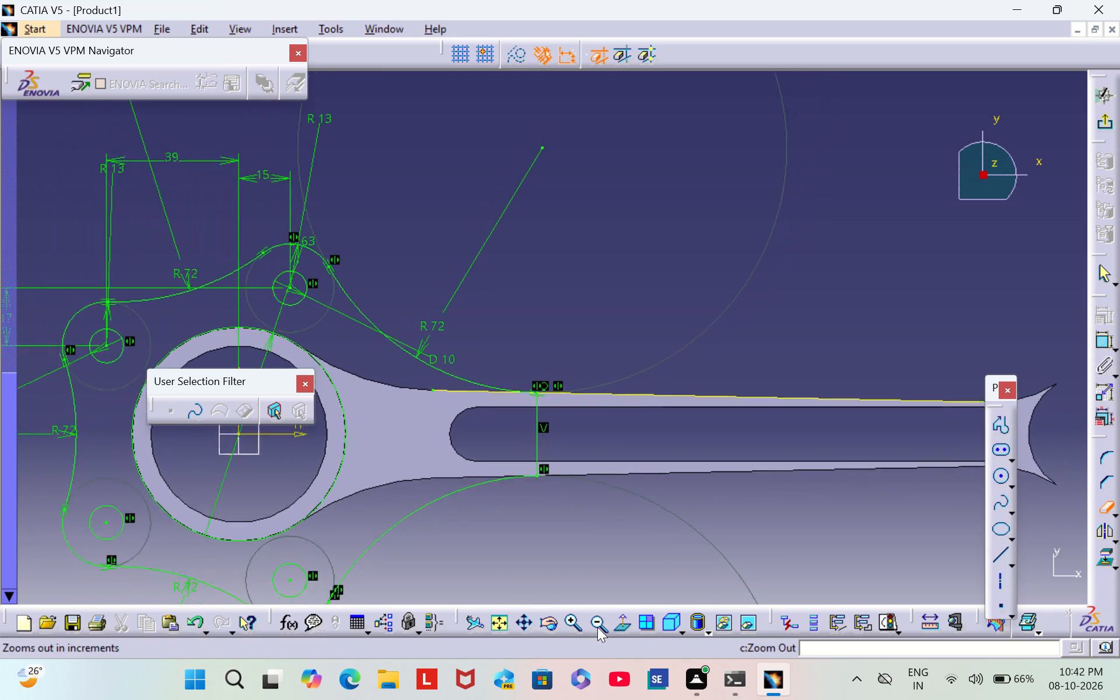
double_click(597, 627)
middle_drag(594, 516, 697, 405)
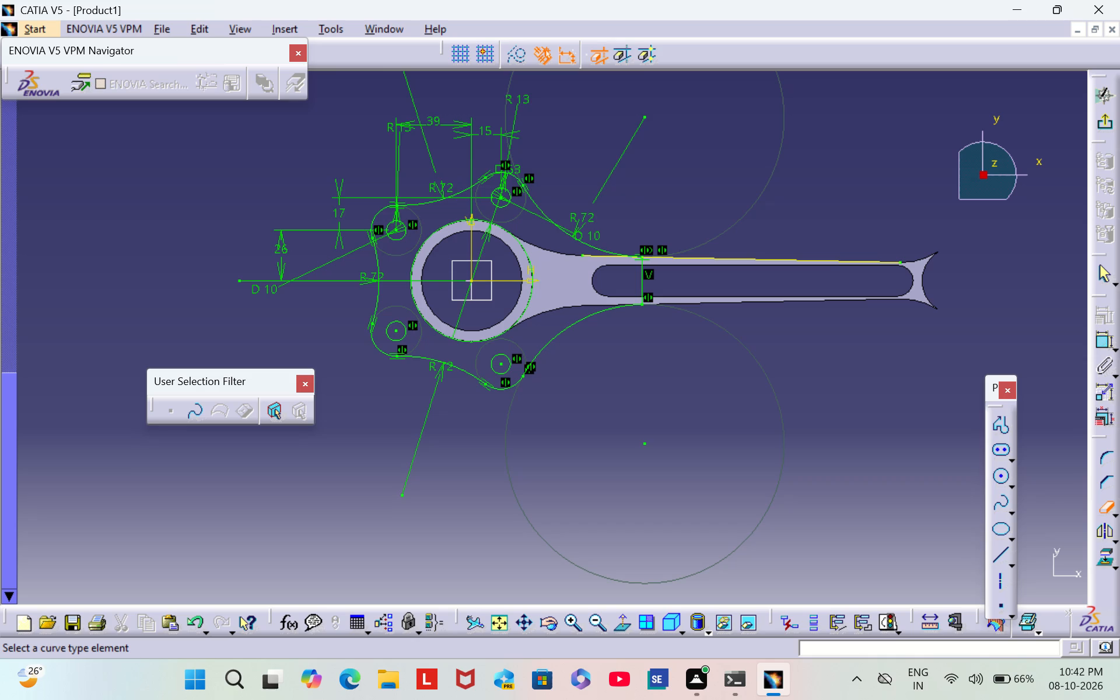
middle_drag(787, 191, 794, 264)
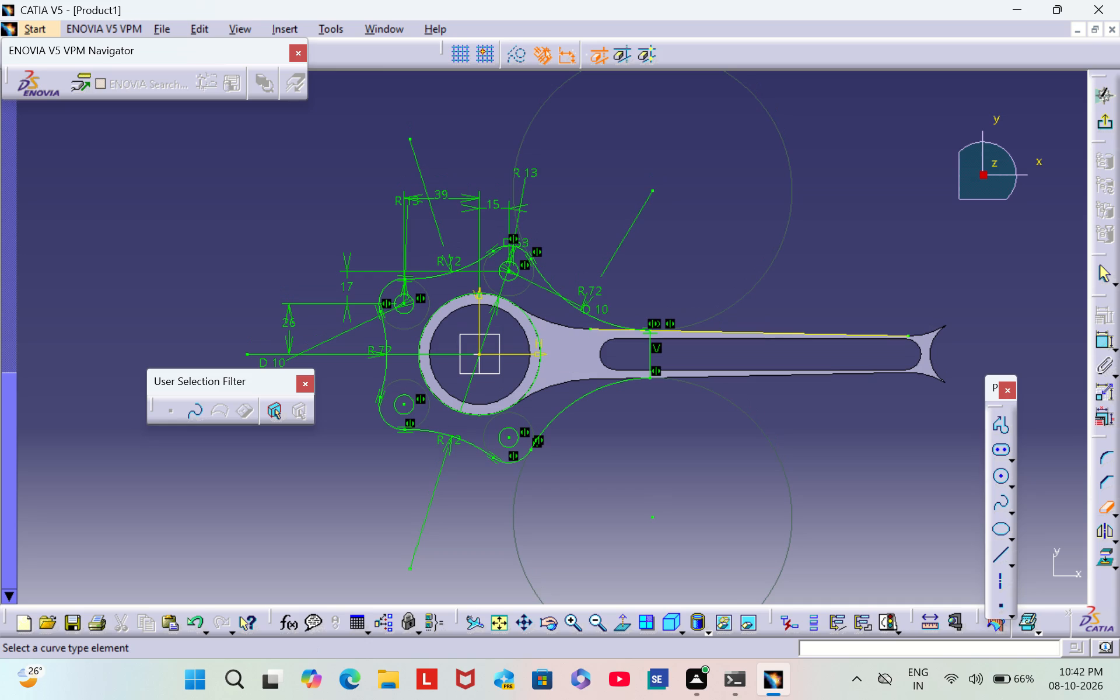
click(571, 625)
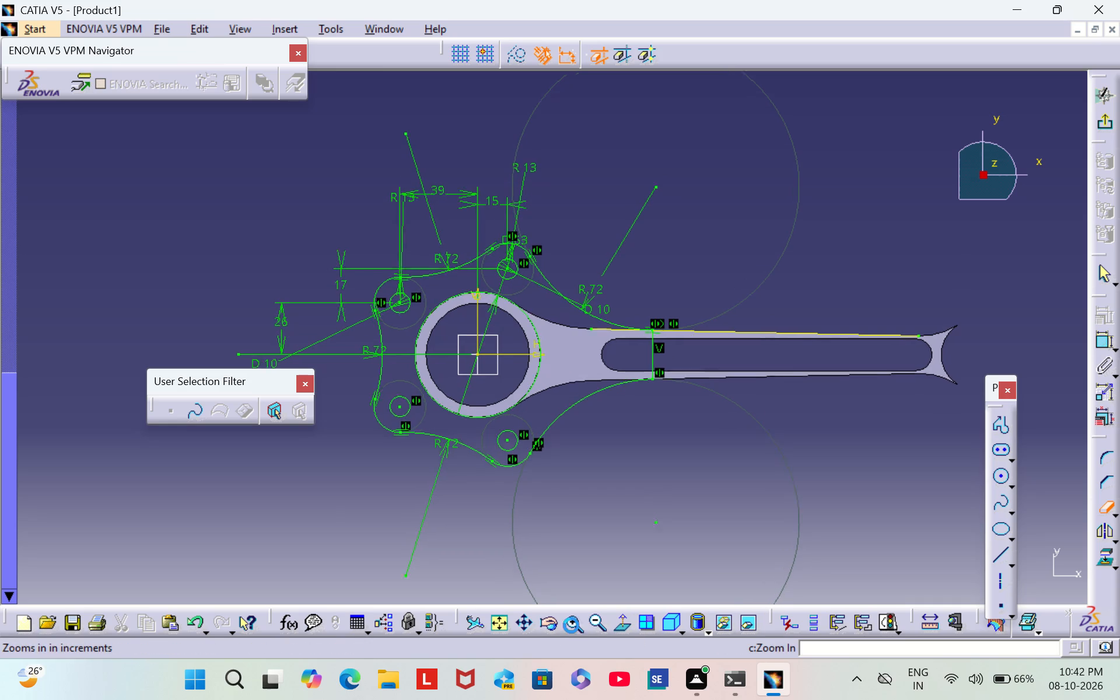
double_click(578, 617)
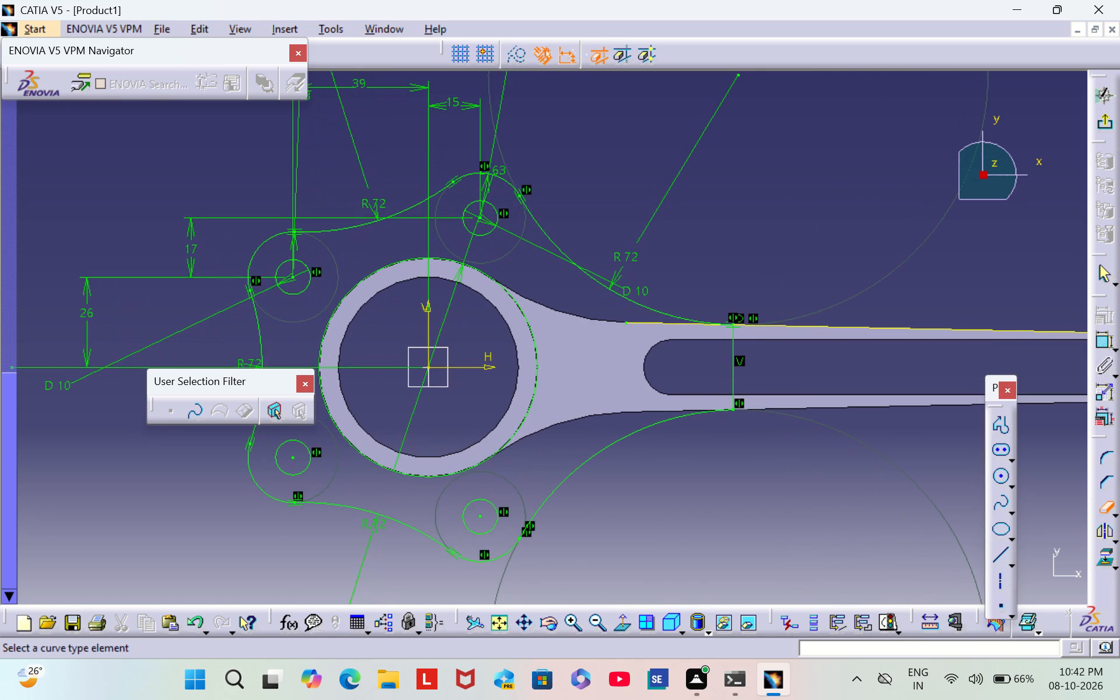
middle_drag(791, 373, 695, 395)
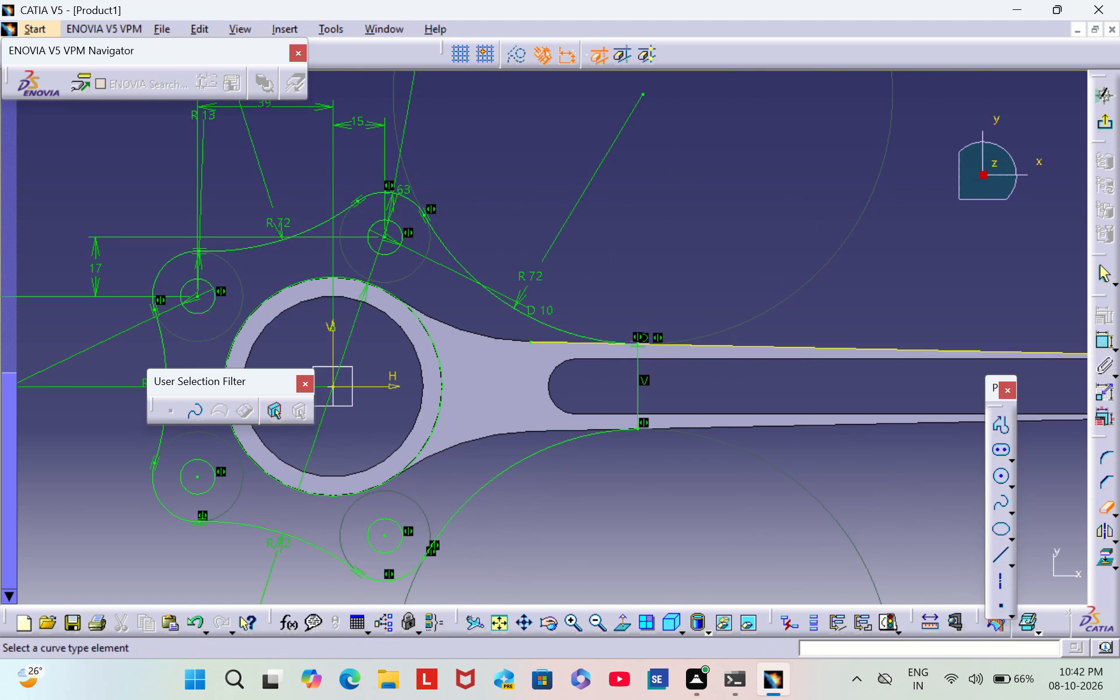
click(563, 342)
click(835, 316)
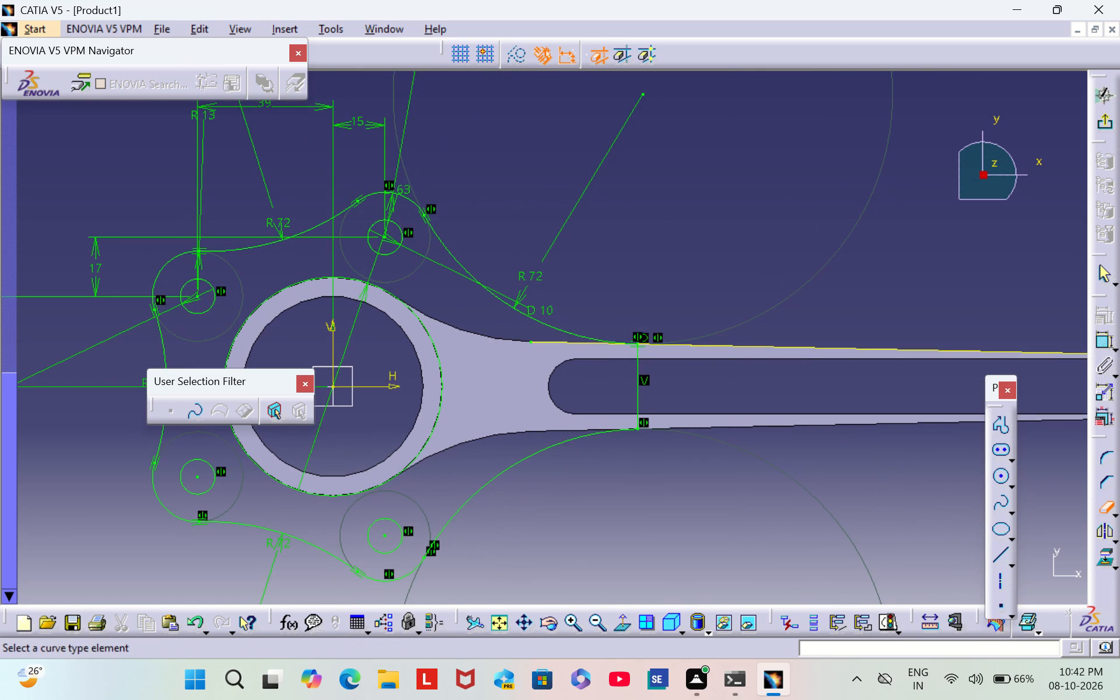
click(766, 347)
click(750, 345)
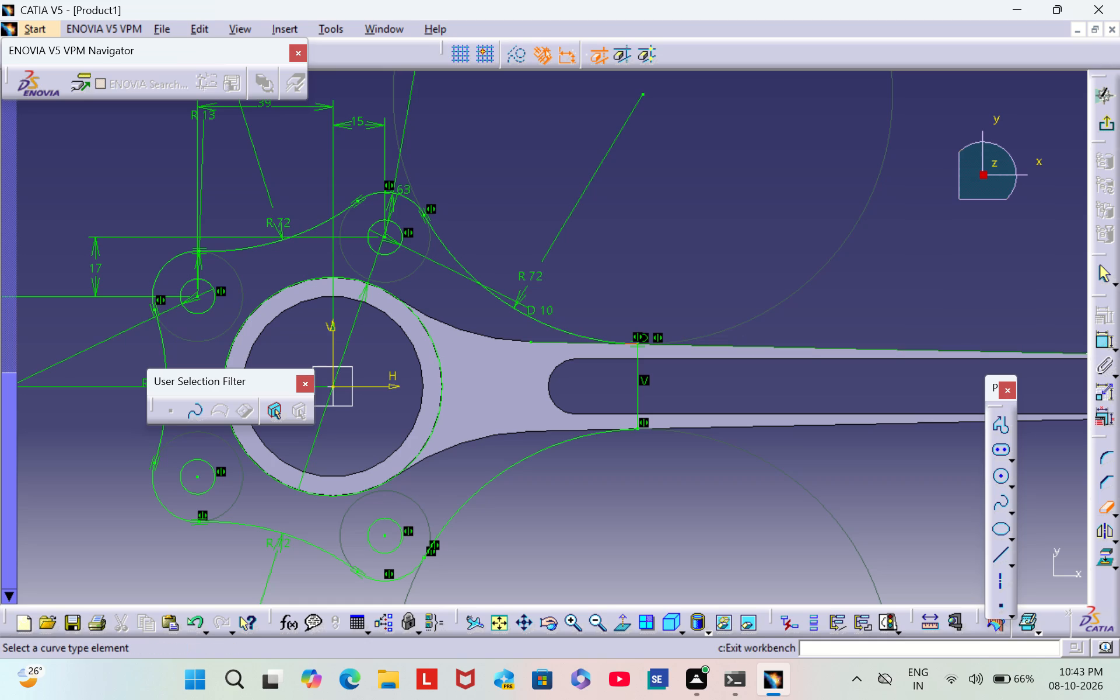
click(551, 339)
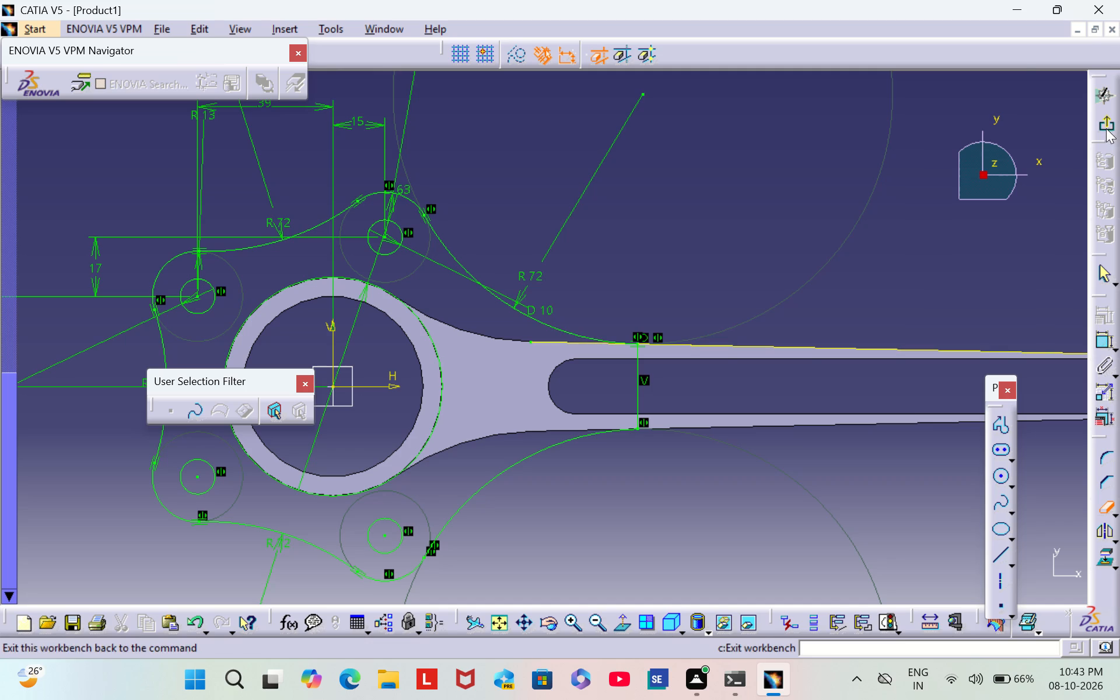
Exit the boss profile sketch and start a Pad from it, choosing to use the selected sketch anyway.
click(1105, 128)
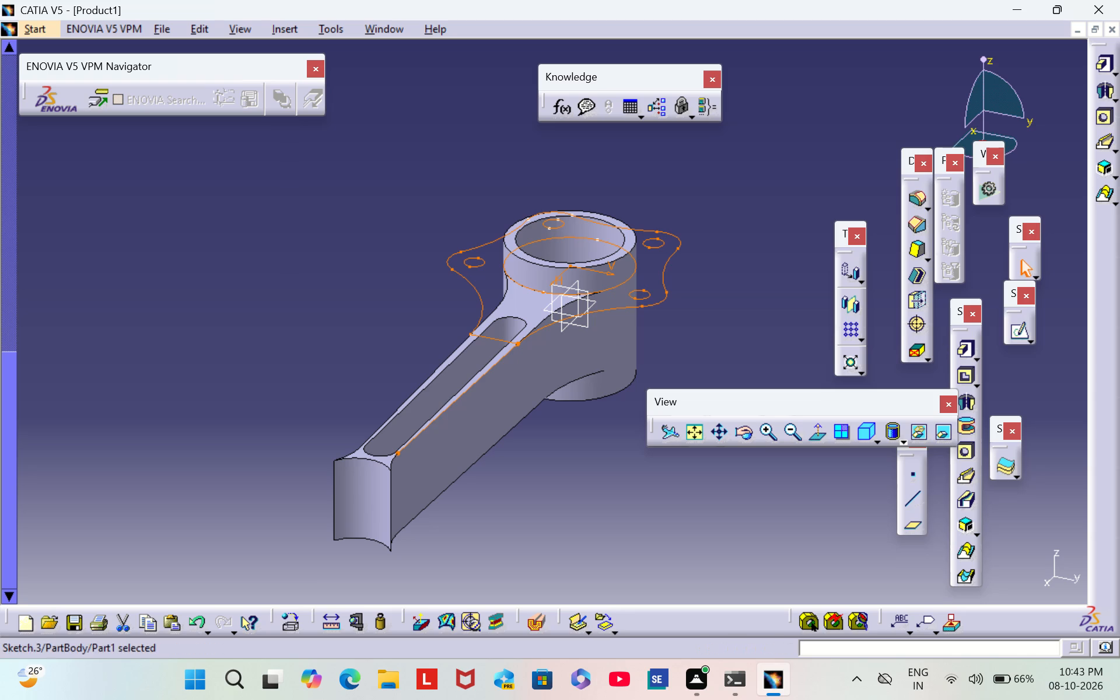
click(968, 355)
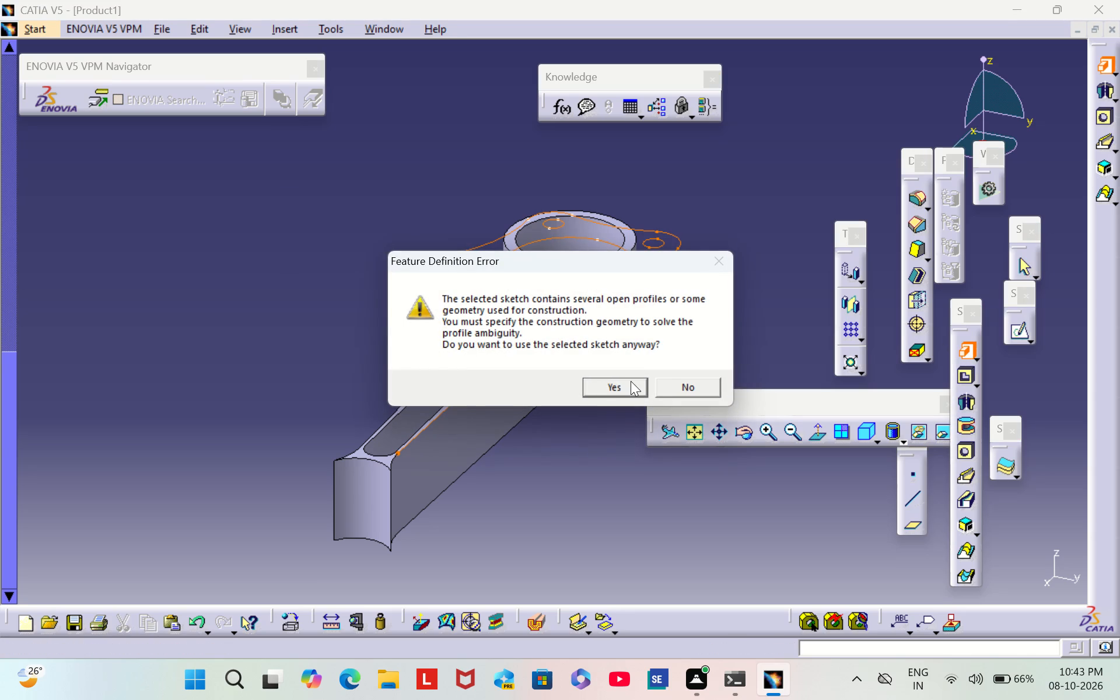
click(617, 383)
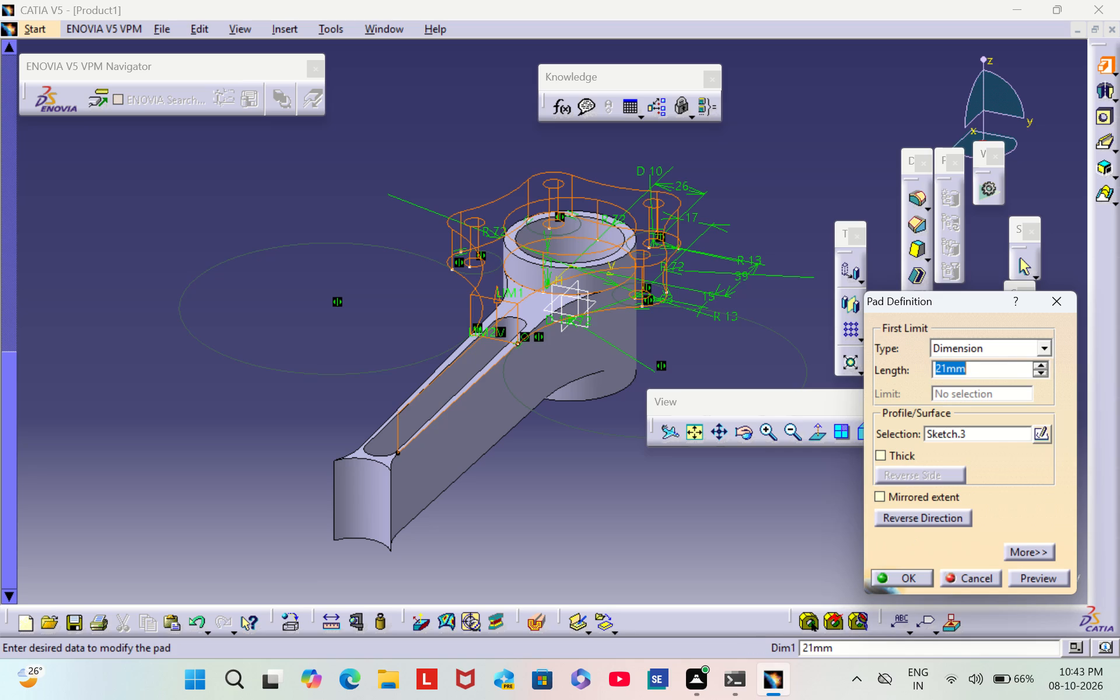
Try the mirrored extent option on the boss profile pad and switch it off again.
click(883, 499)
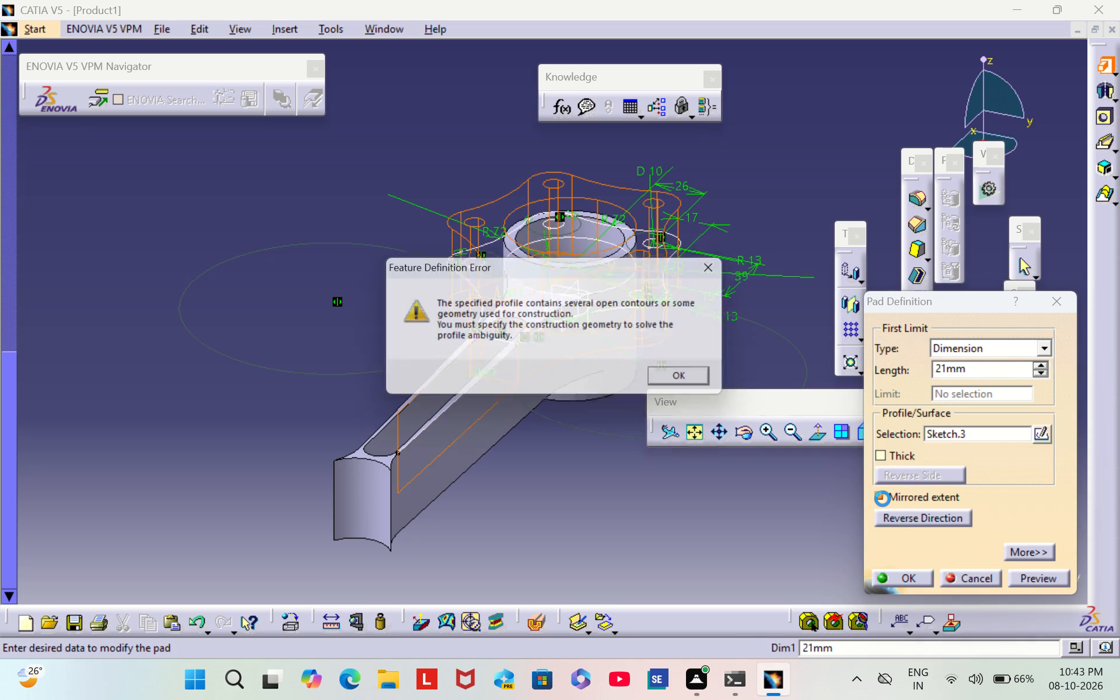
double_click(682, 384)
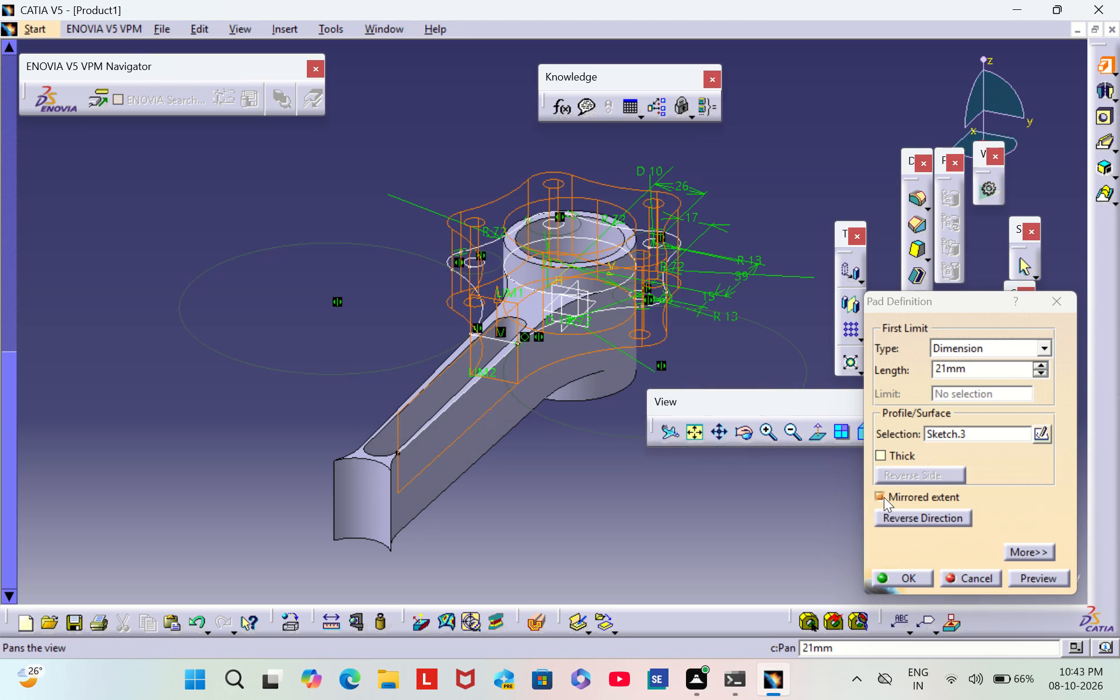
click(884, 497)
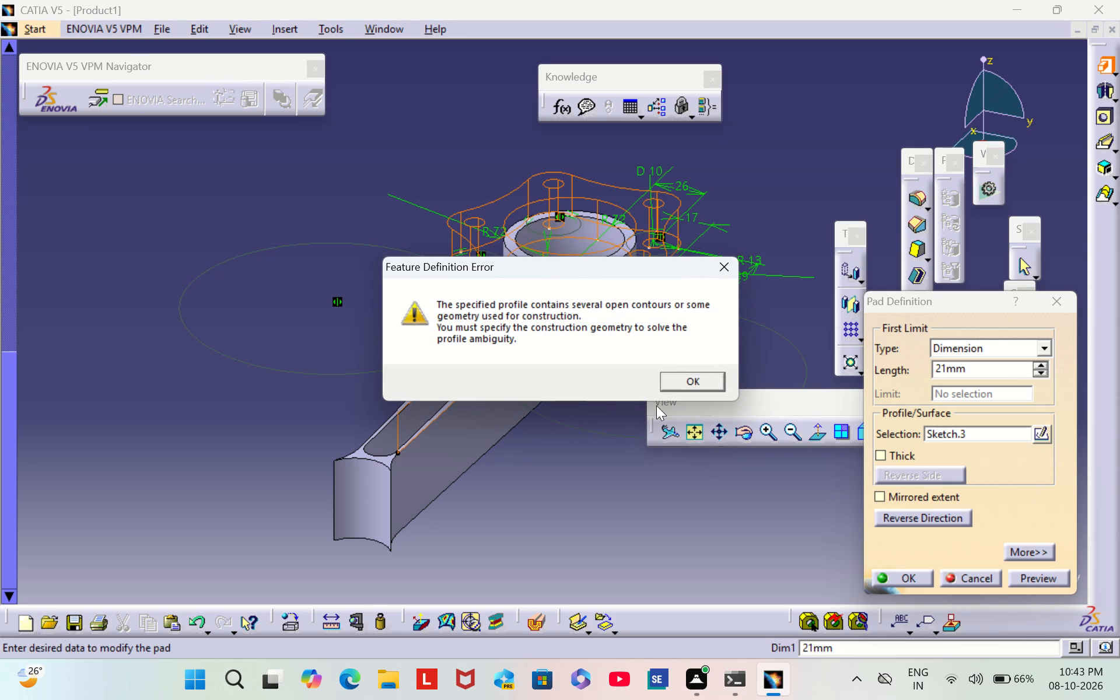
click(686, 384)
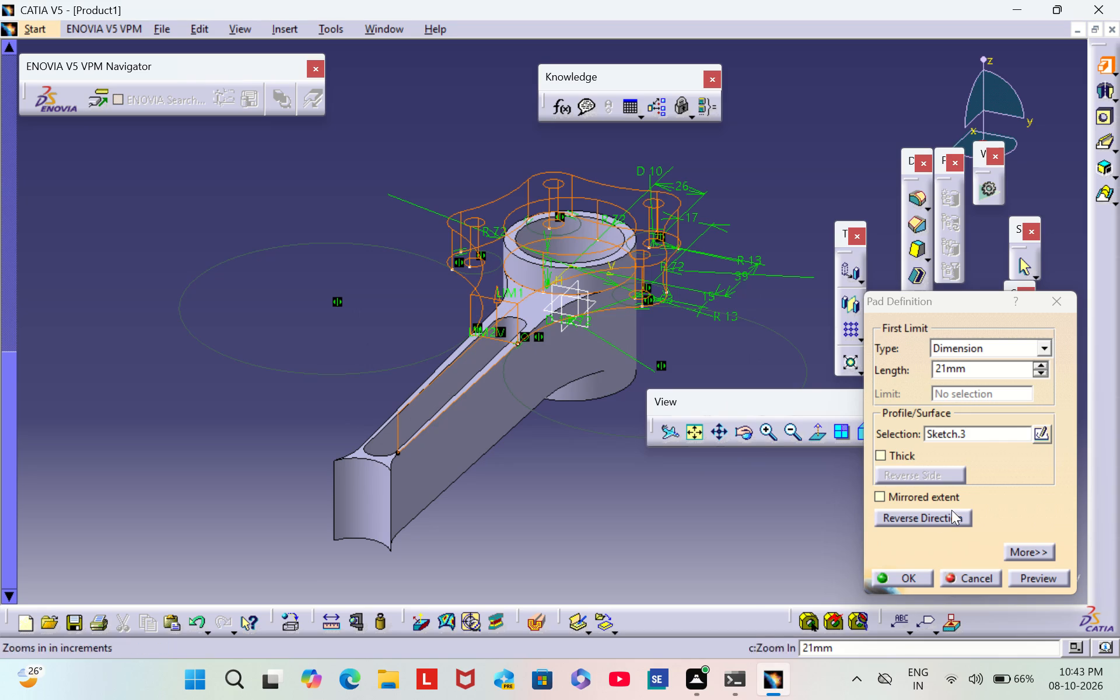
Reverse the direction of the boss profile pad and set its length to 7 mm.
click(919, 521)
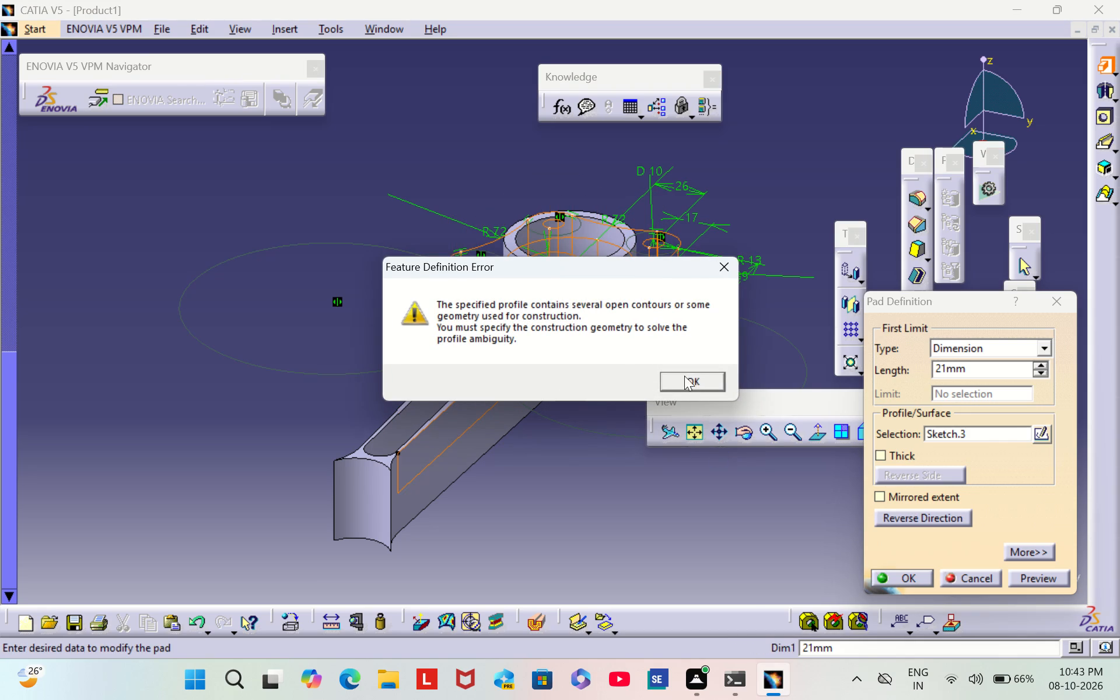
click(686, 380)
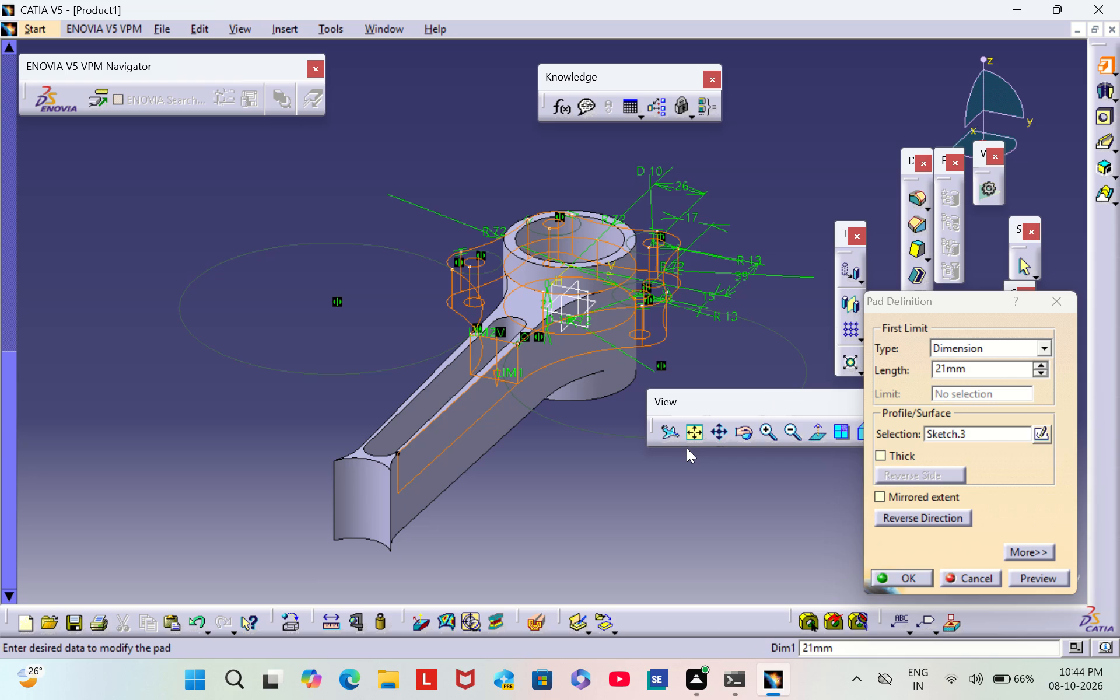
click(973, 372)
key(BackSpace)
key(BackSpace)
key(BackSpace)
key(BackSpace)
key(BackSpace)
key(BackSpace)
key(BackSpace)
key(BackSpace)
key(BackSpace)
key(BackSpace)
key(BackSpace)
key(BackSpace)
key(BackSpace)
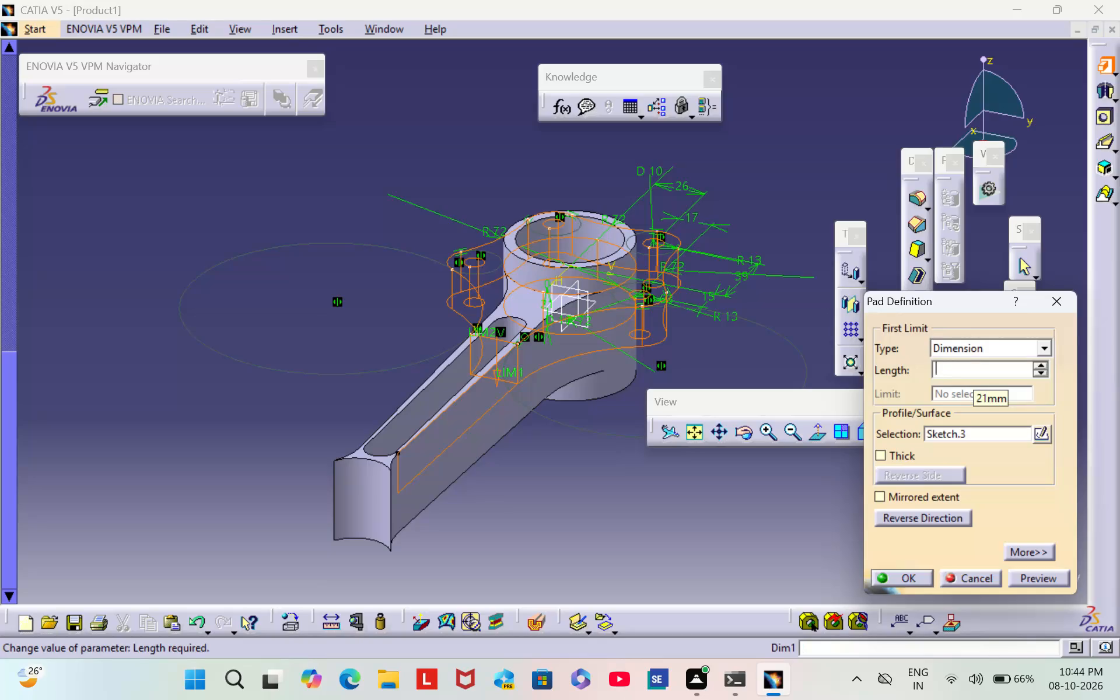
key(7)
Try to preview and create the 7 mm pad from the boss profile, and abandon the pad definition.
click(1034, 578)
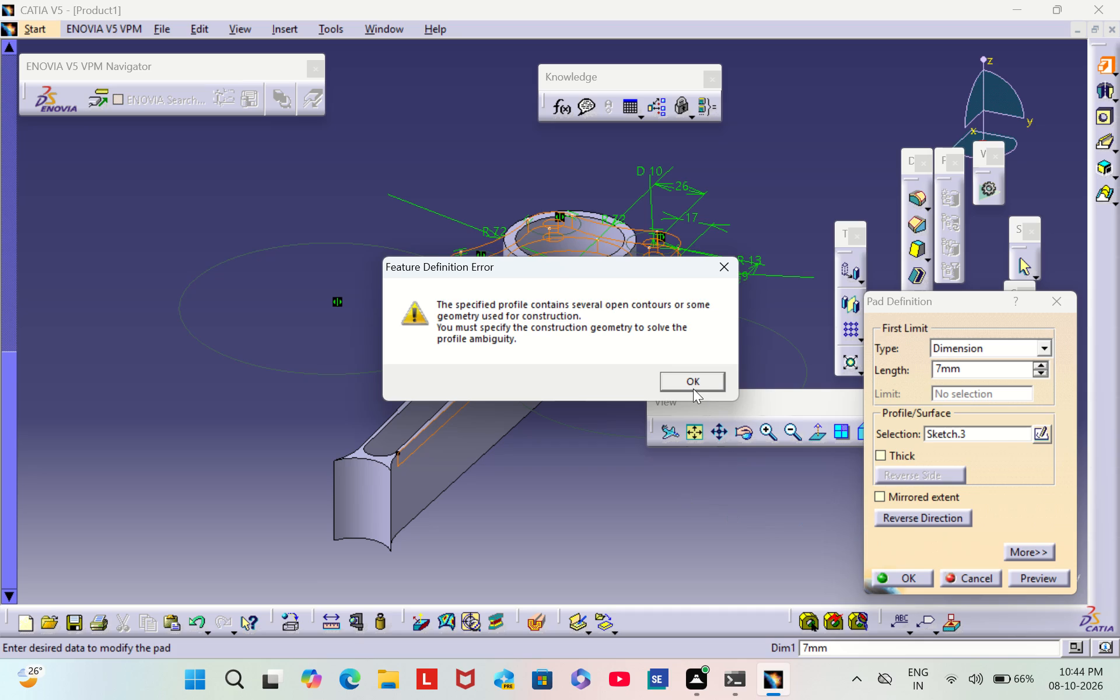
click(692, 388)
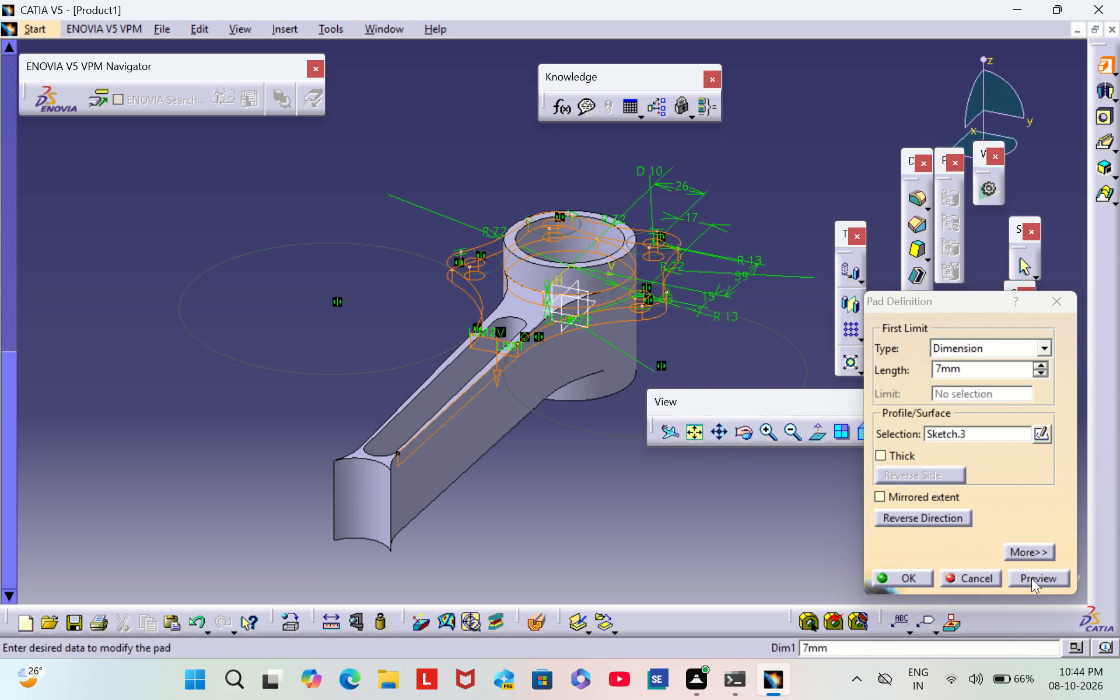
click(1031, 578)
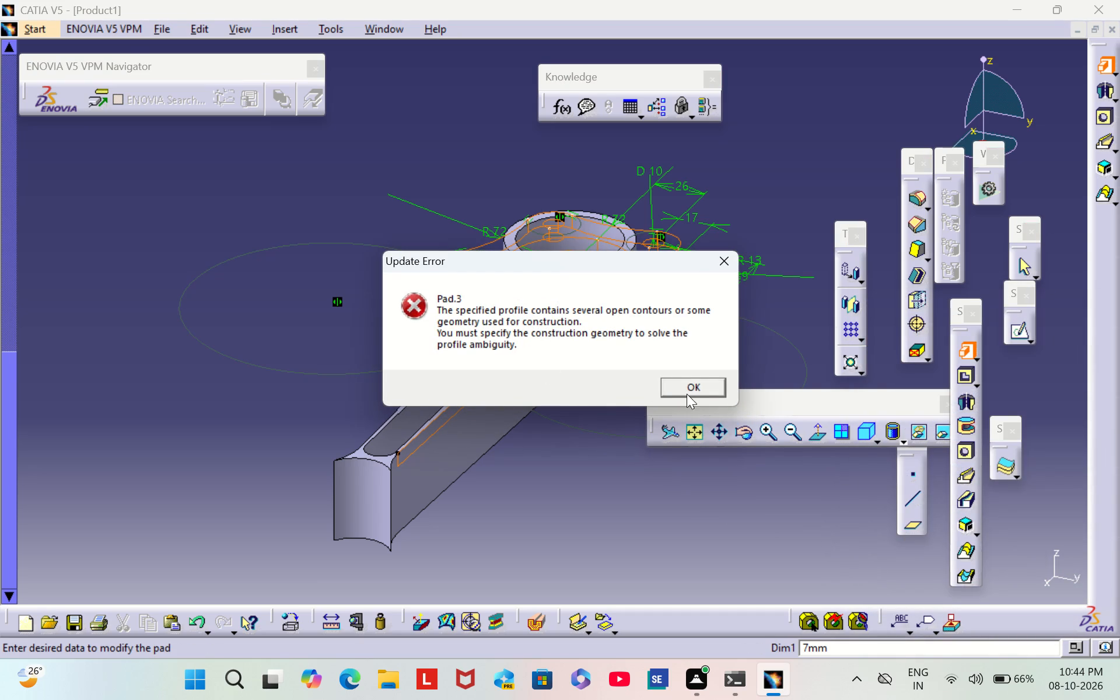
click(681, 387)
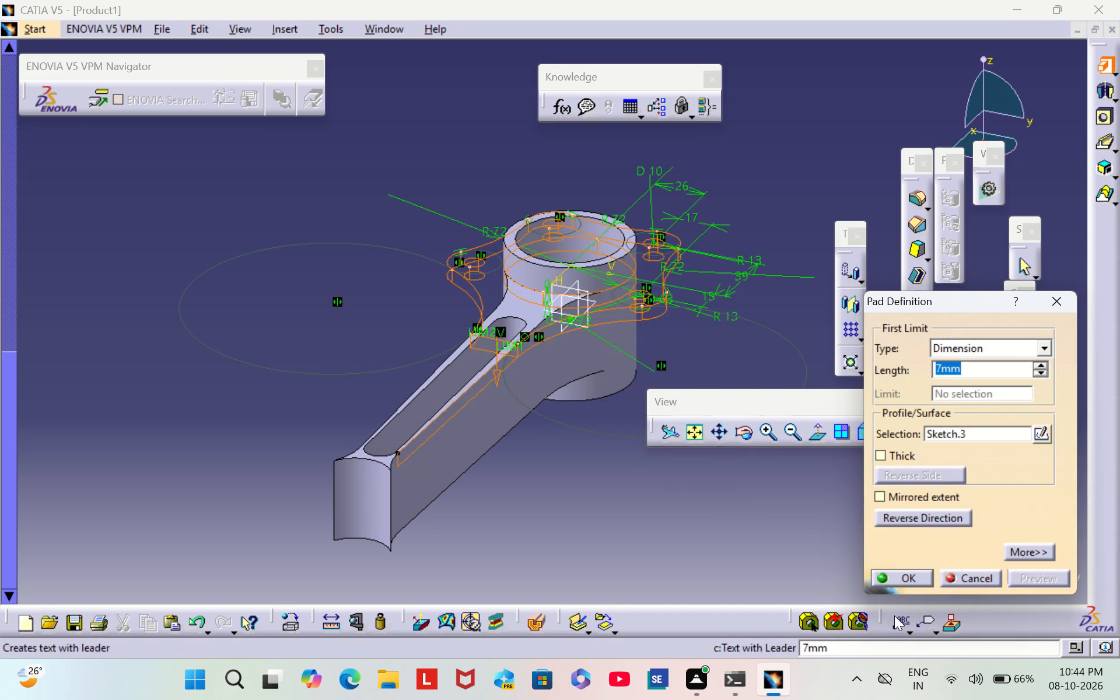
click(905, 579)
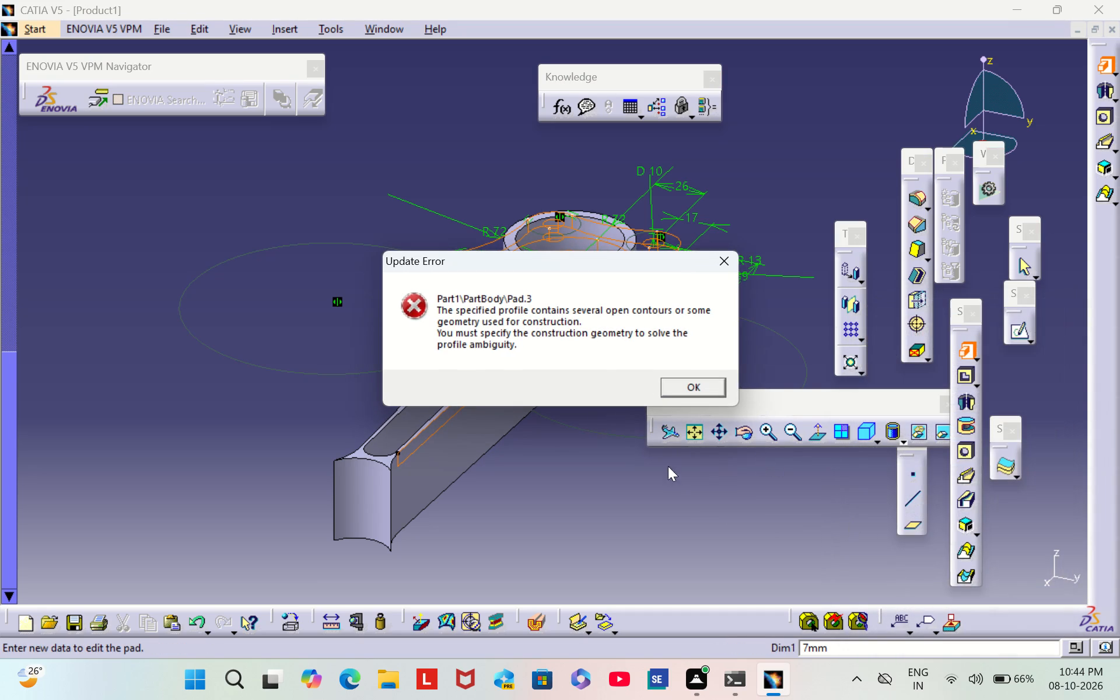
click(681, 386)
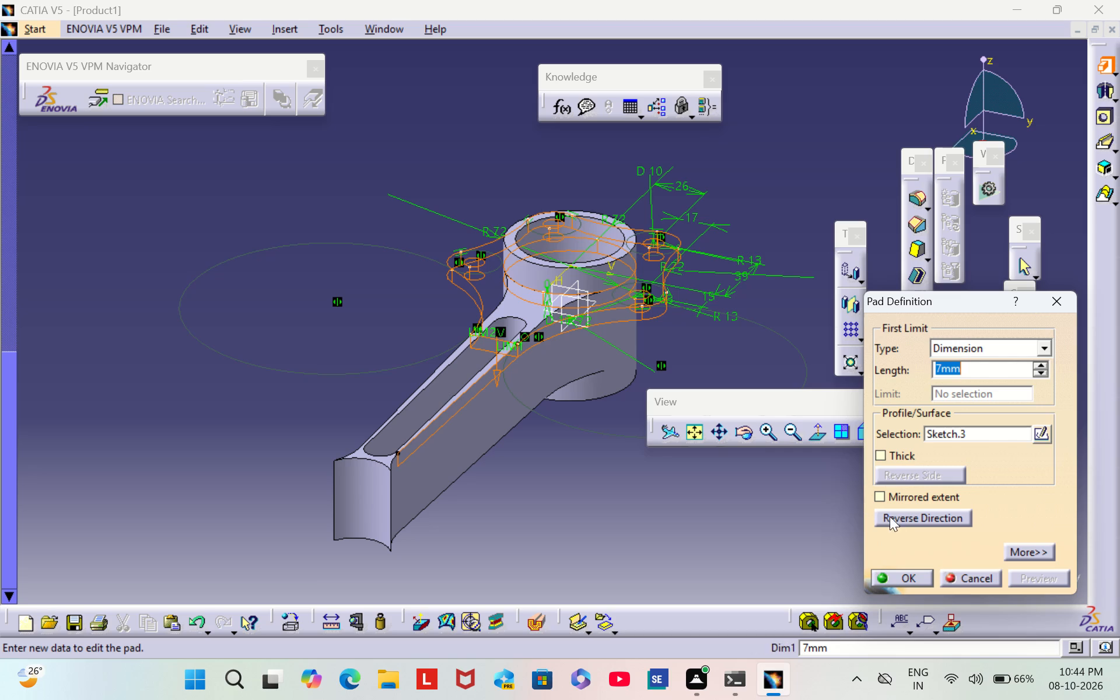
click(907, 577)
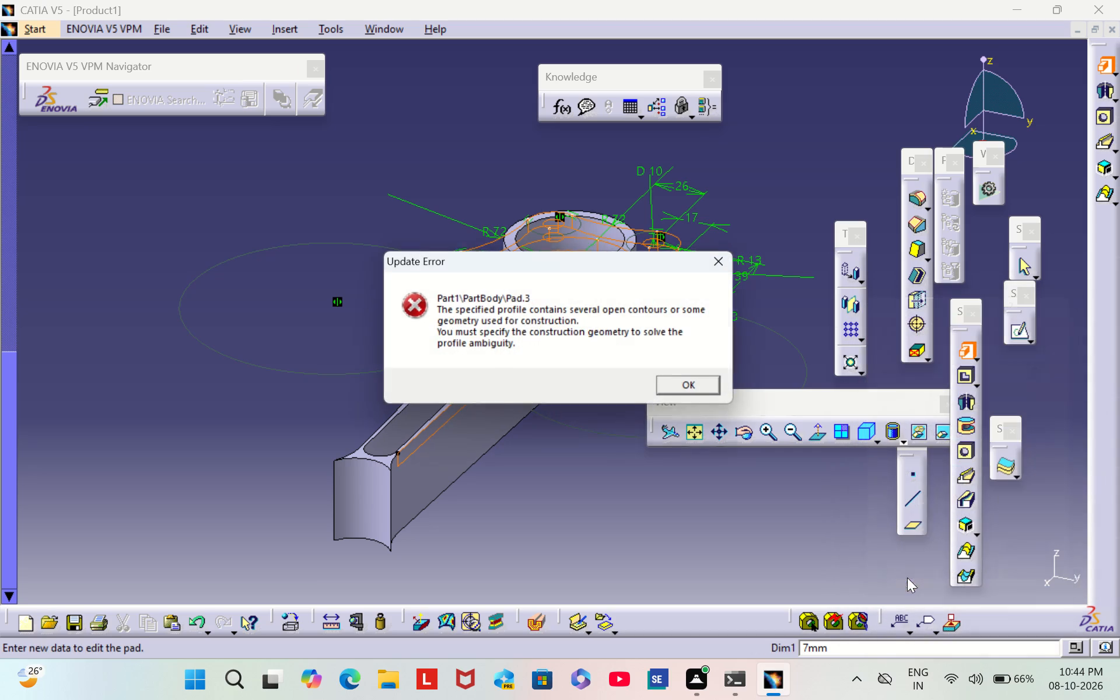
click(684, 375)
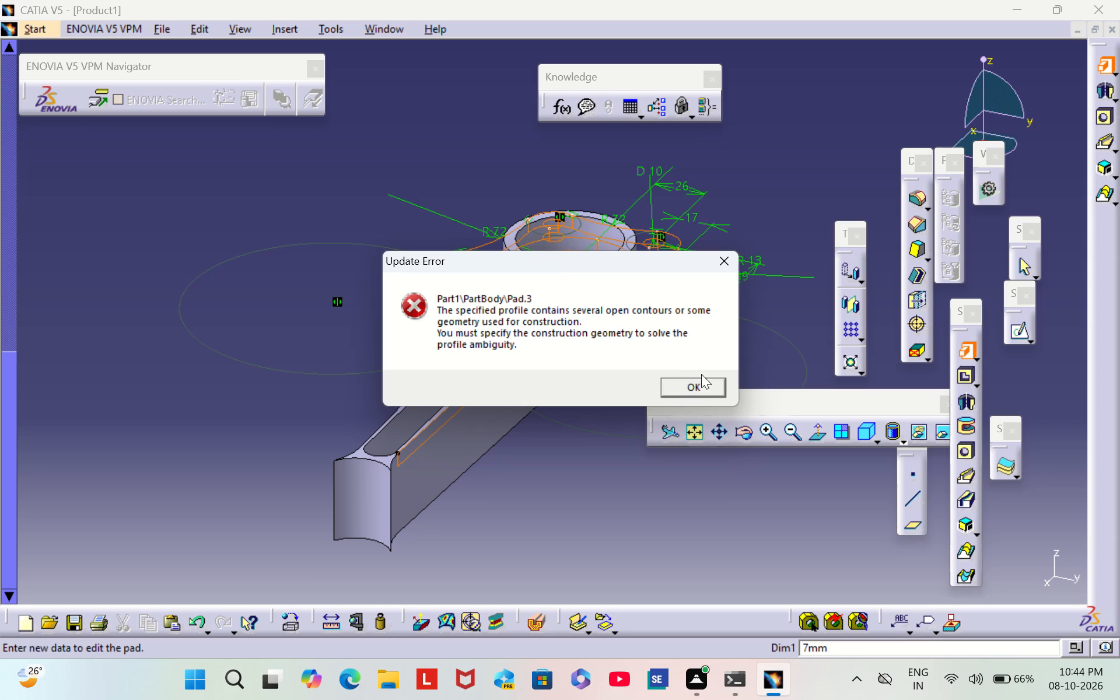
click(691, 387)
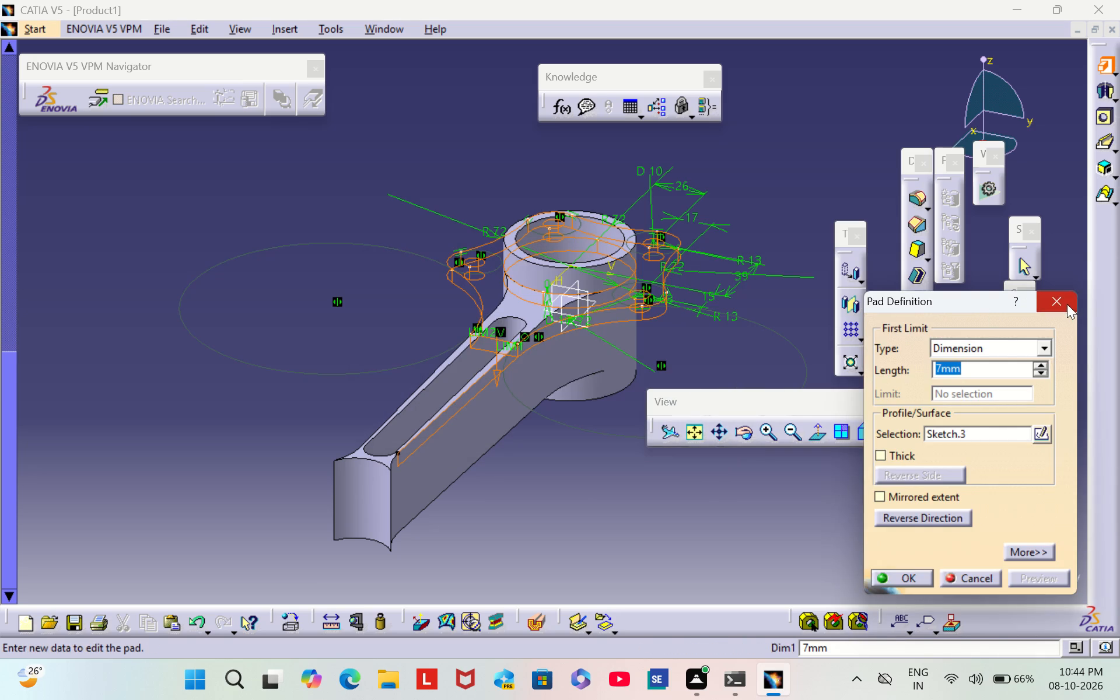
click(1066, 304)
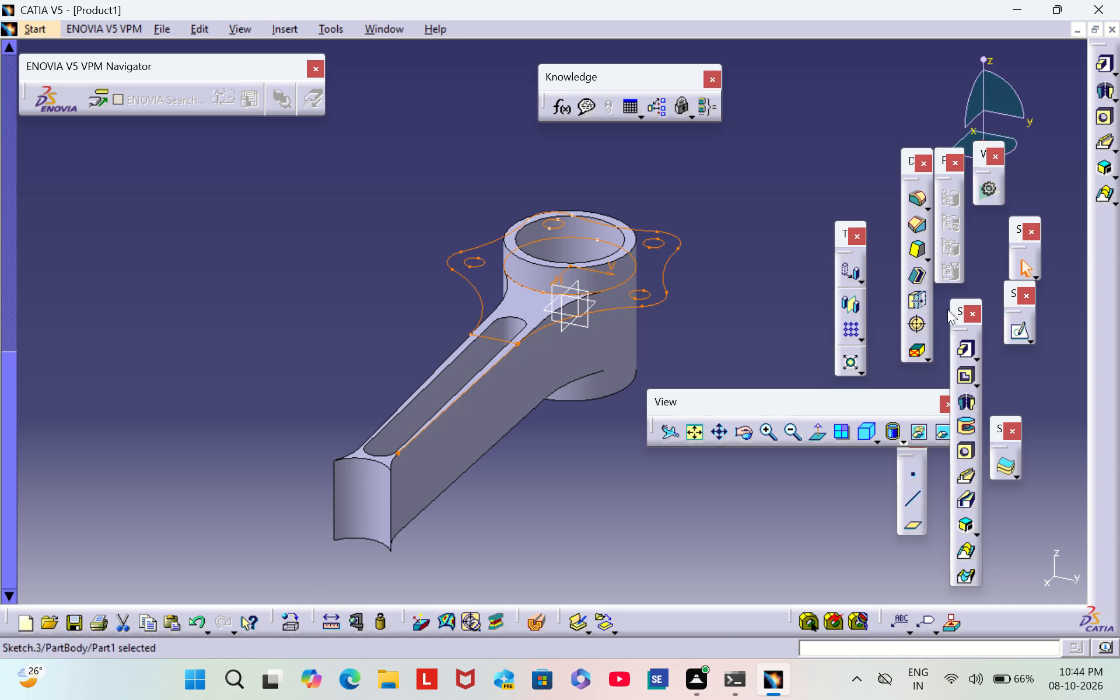
Reopen the boss profile sketch, examine where the R72 arc, projected upper arm edge and vertical closing line meet, and exit the sketch.
click(1021, 333)
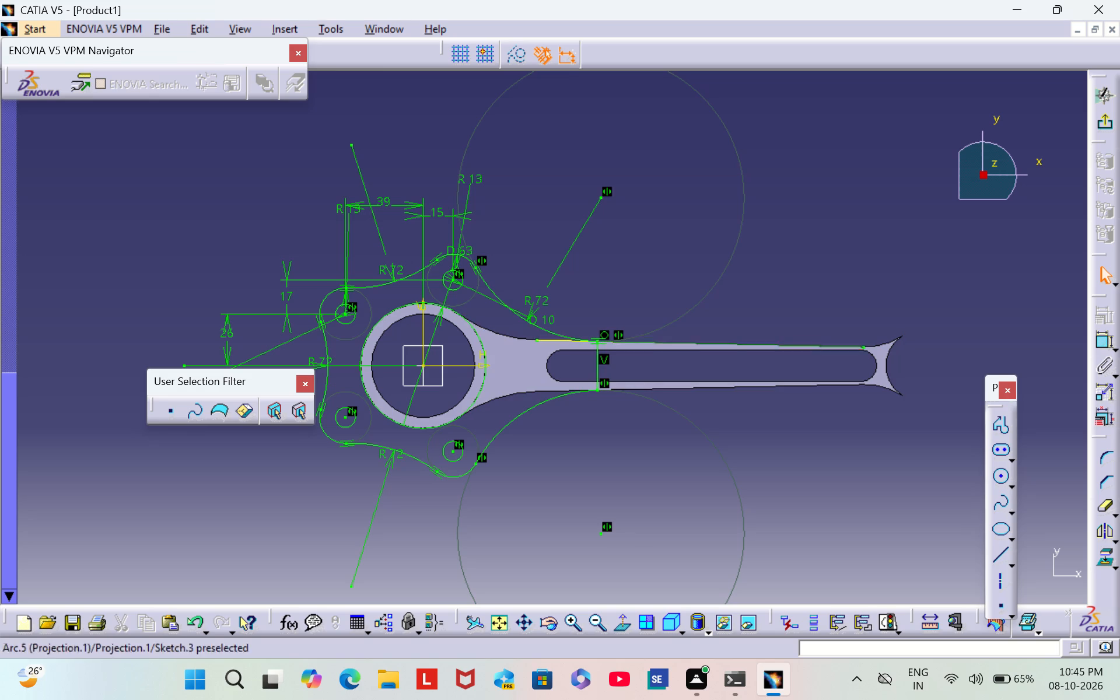
triple_click(577, 625)
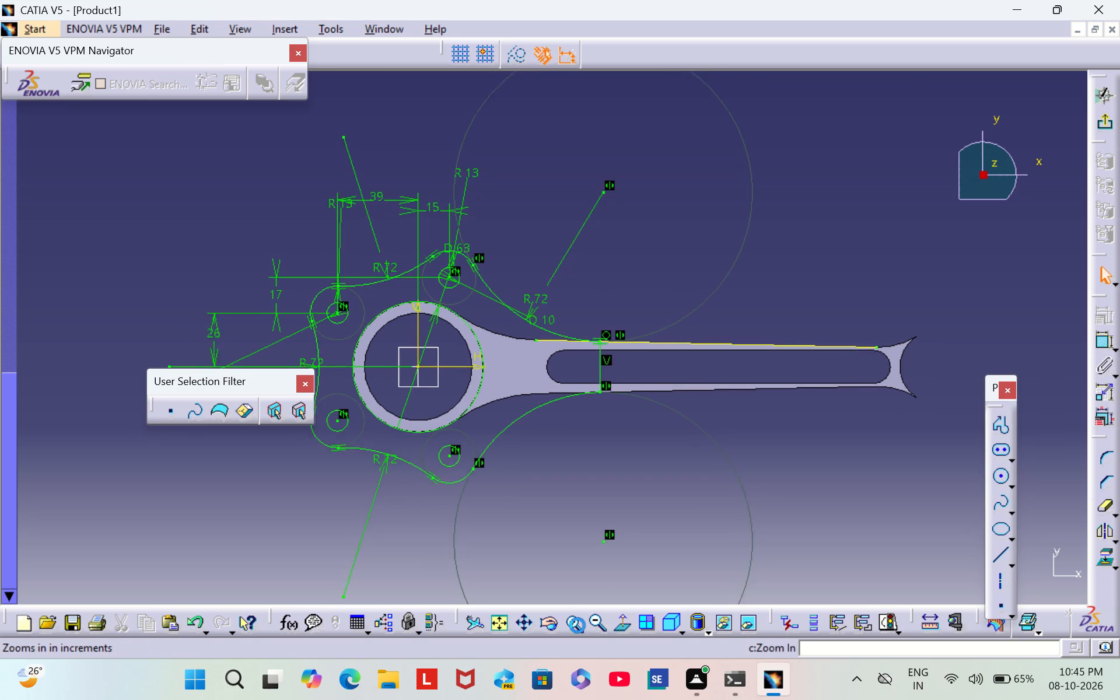
triple_click(577, 625)
triple_click(577, 624)
triple_click(577, 624)
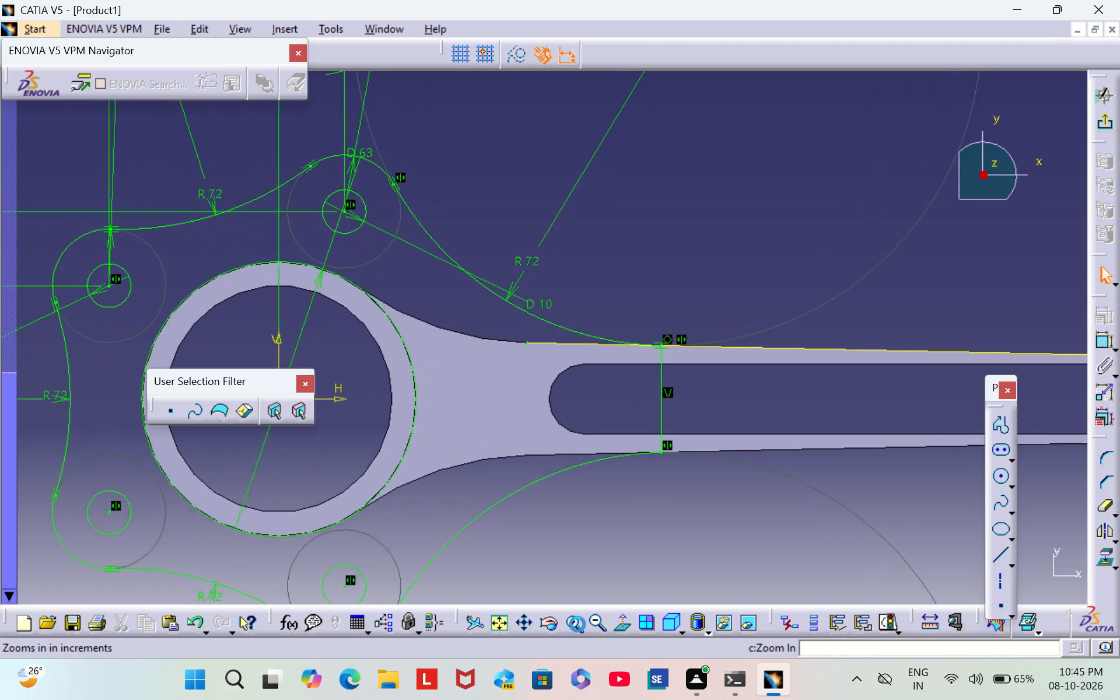
triple_click(577, 624)
triple_click(577, 623)
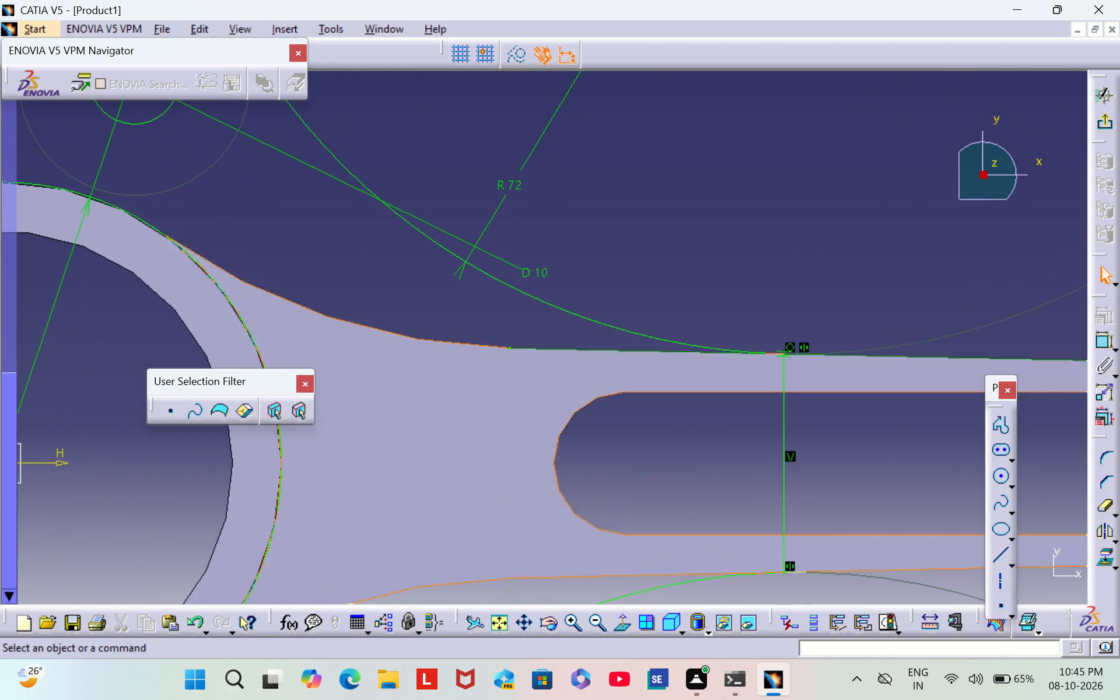
middle_drag(785, 374, 708, 412)
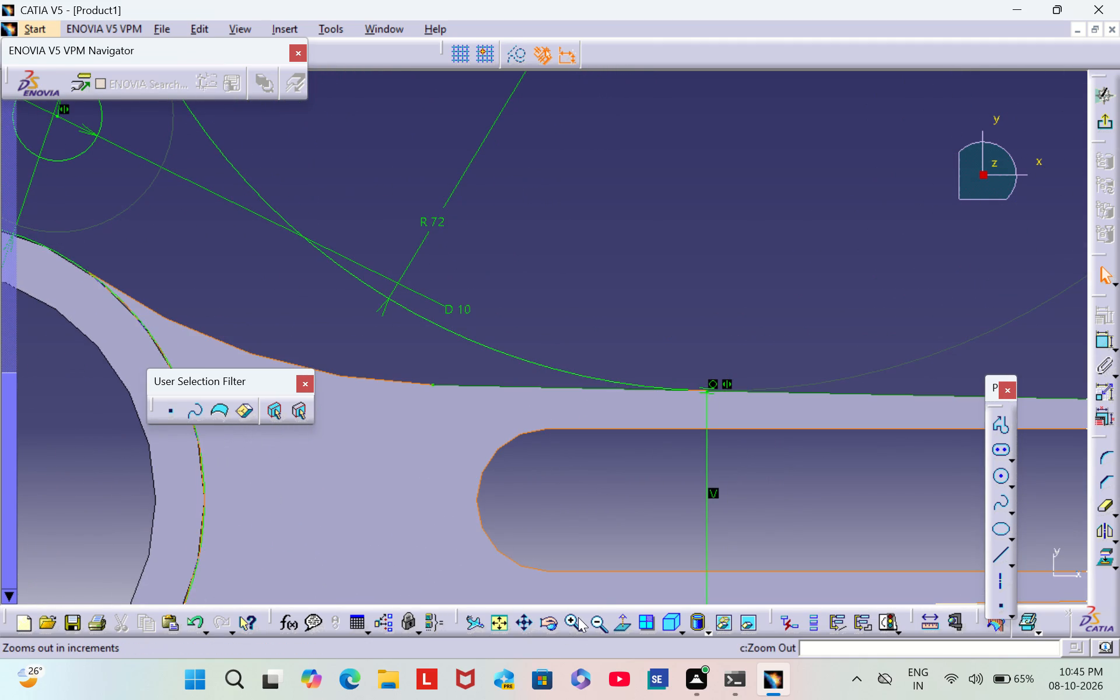
triple_click(583, 627)
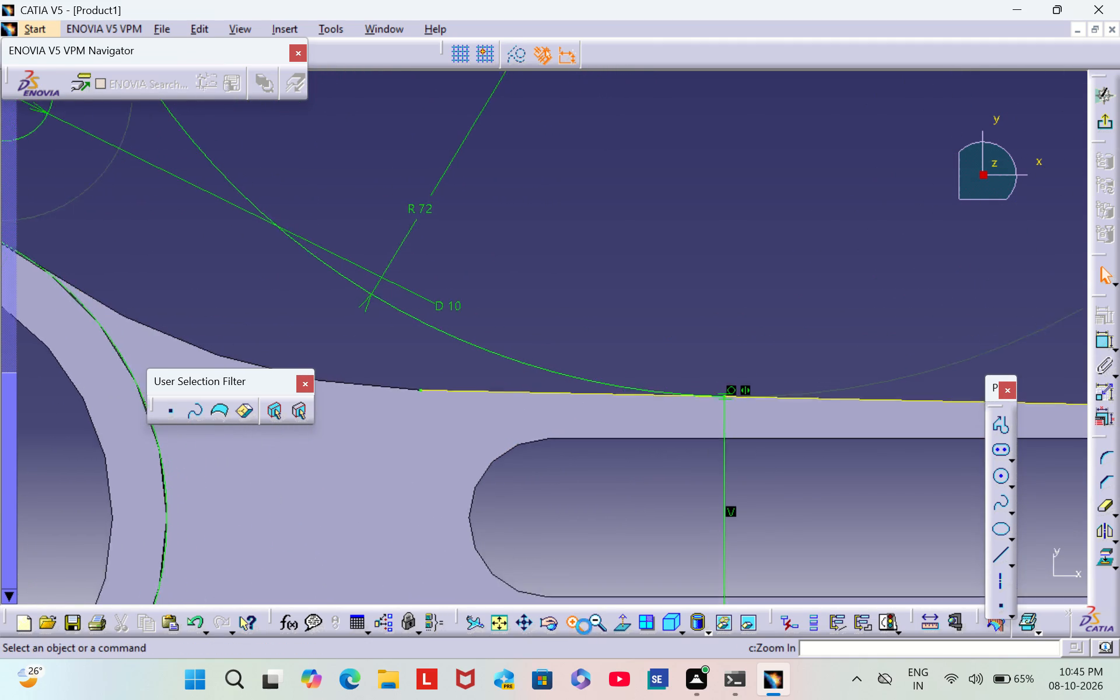
triple_click(584, 626)
middle_drag(852, 482, 724, 499)
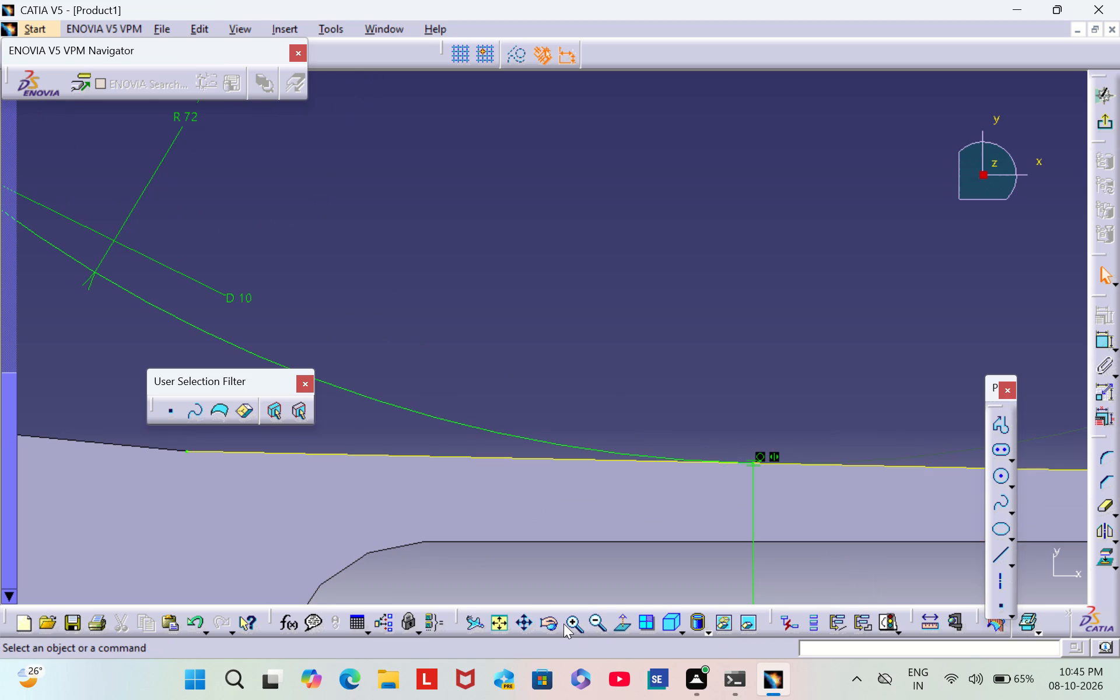
triple_click(567, 624)
click(567, 624)
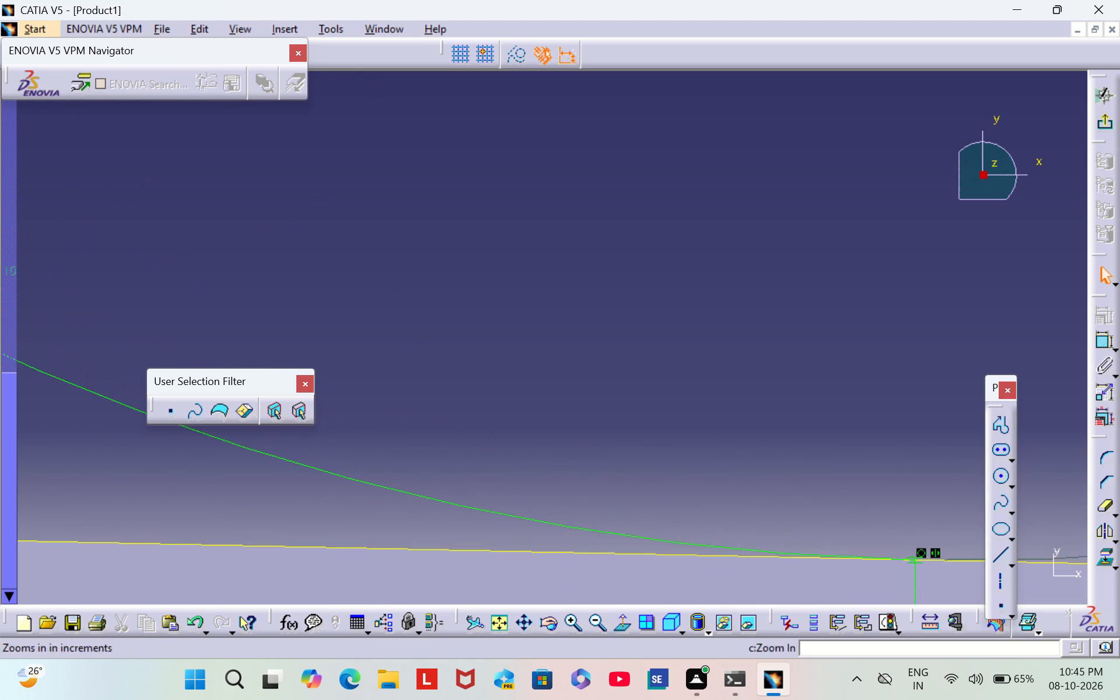
middle_drag(936, 560, 766, 451)
middle_click(762, 446)
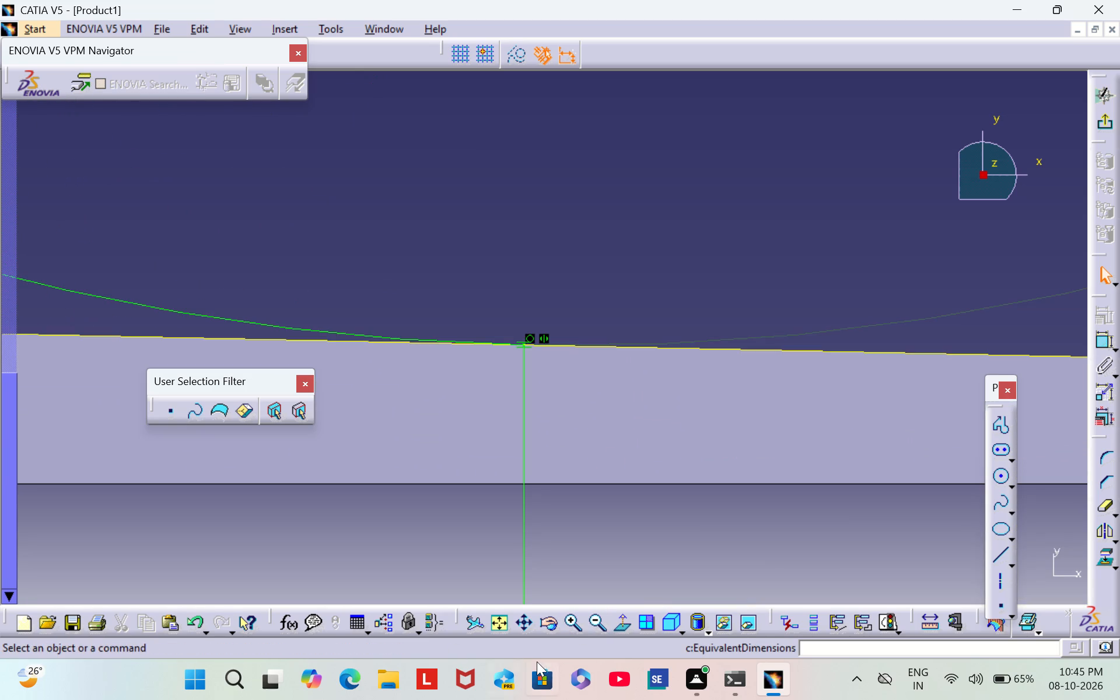
triple_click(561, 625)
double_click(561, 625)
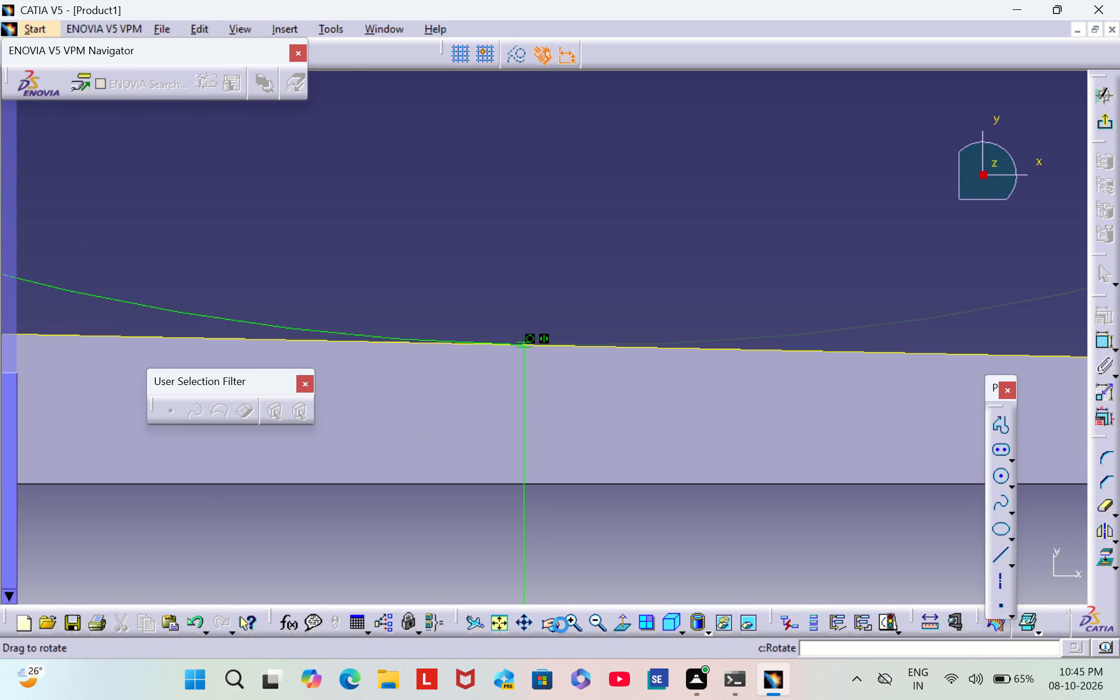
triple_click(591, 627)
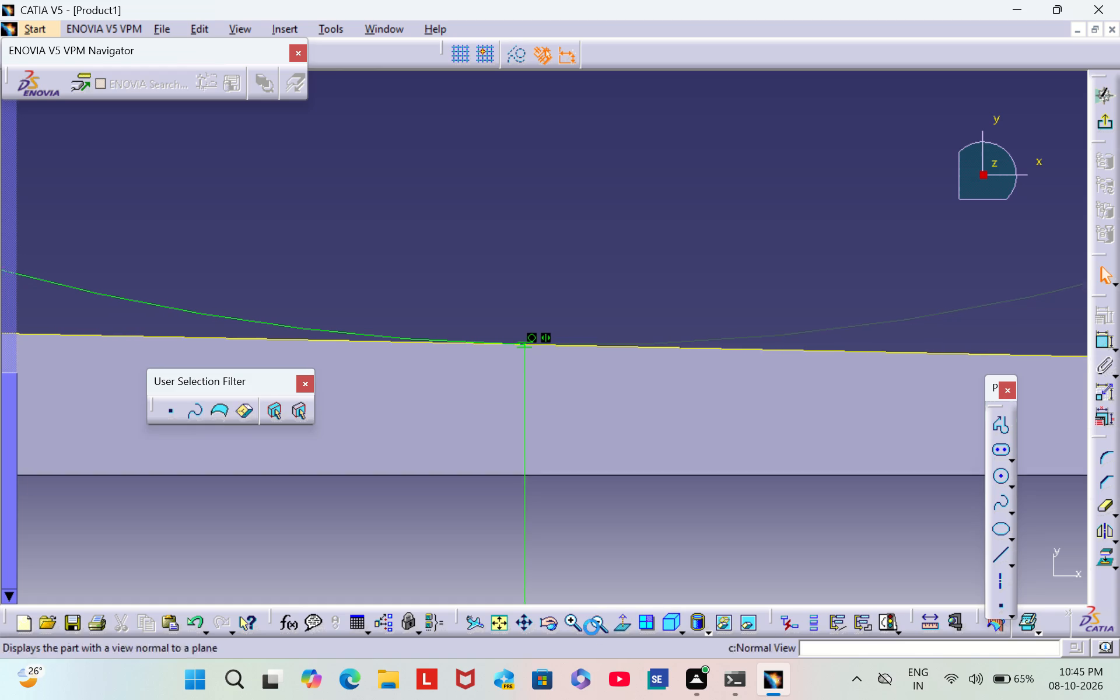
triple_click(591, 627)
double_click(591, 627)
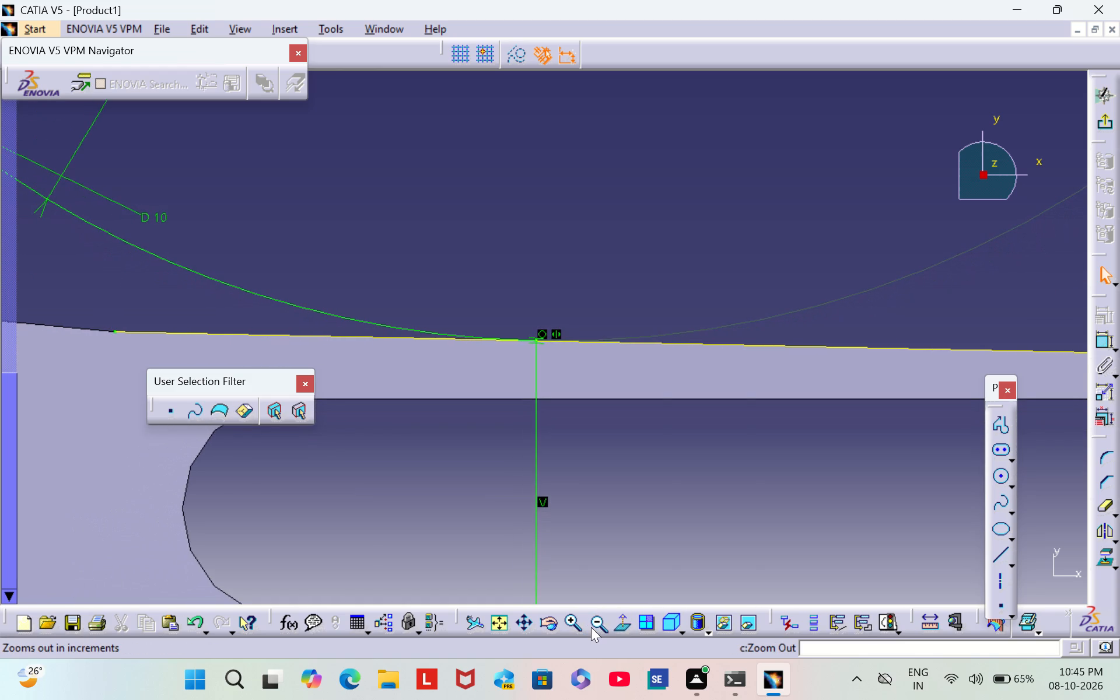
triple_click(591, 627)
triple_click(591, 627)
triple_click(591, 627)
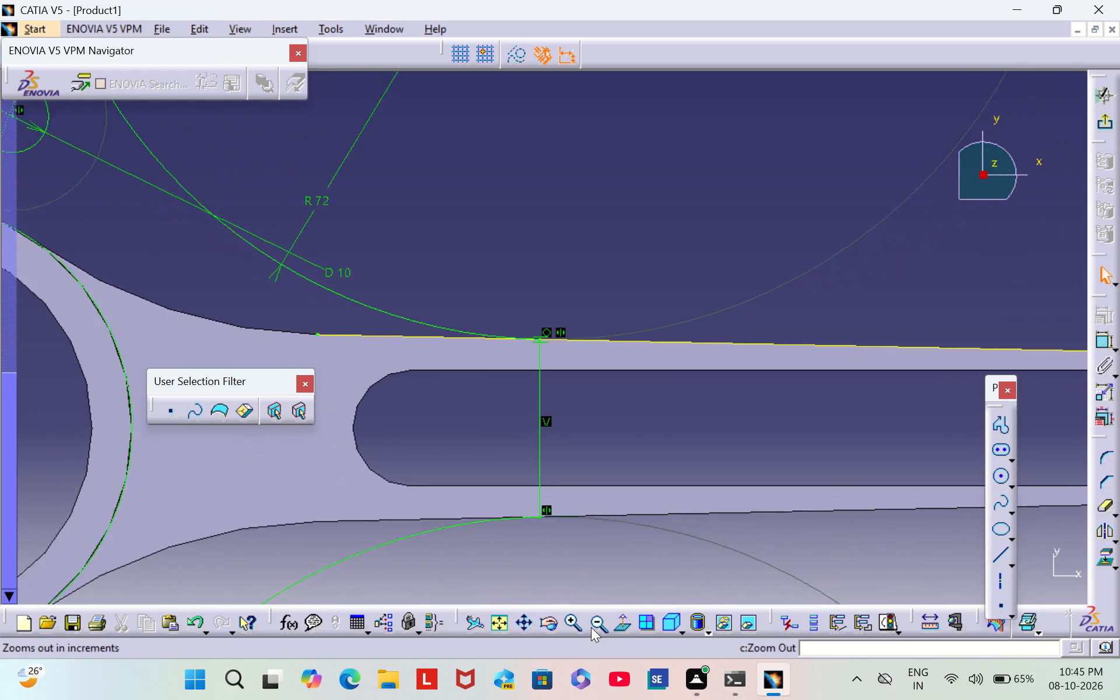
triple_click(591, 627)
triple_click(591, 627)
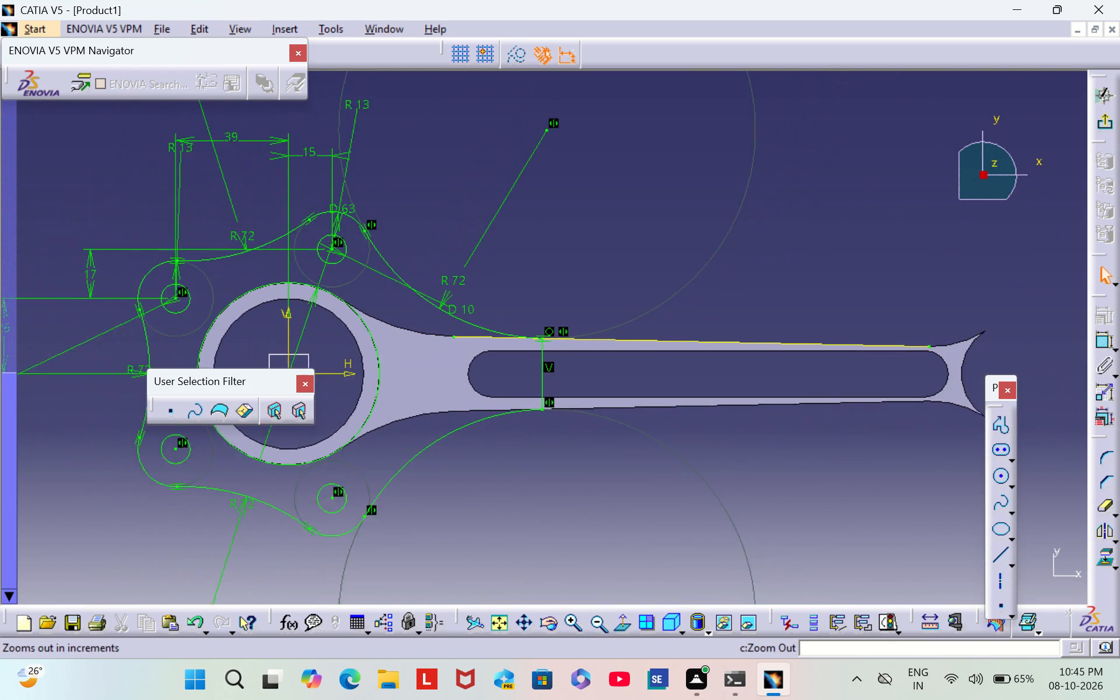
middle_drag(392, 431, 547, 386)
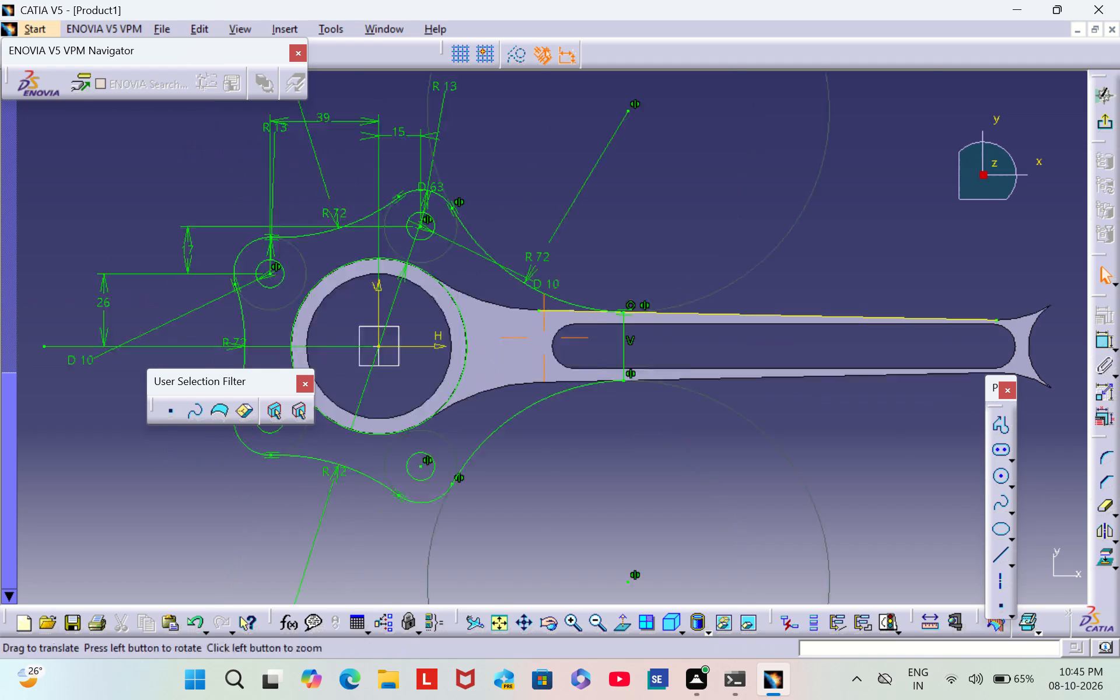
middle_drag(547, 386, 578, 377)
triple_click(591, 617)
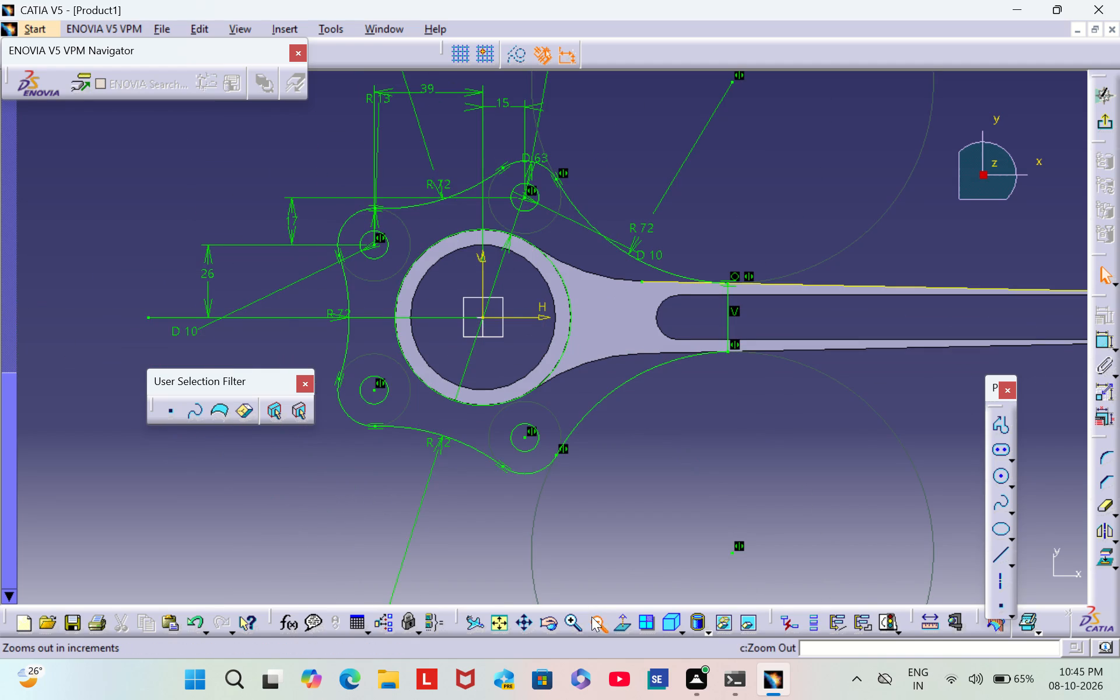
click(591, 617)
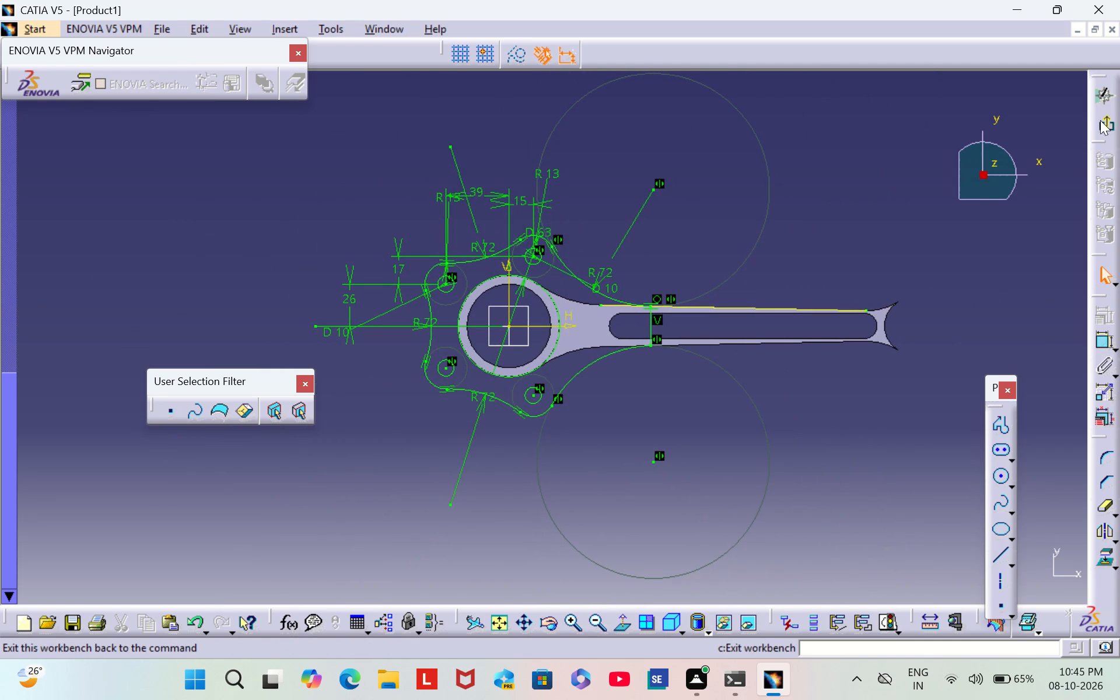
click(1107, 127)
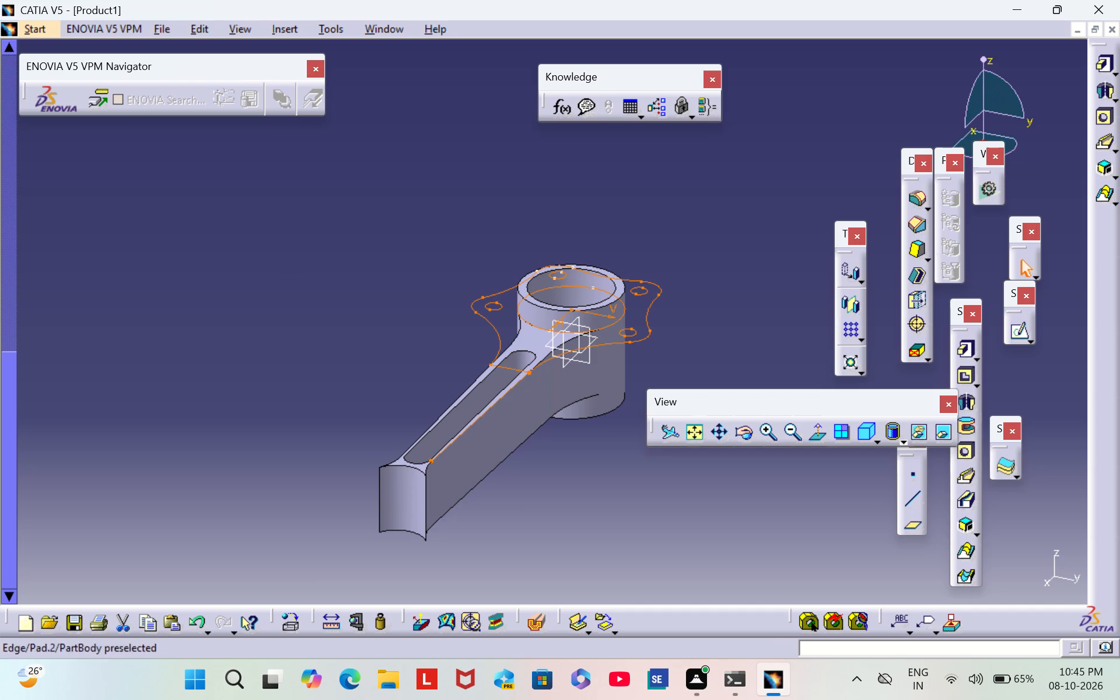
Delete the boss profile sketch, Sketch.3, from the part body.
right_click(506, 390)
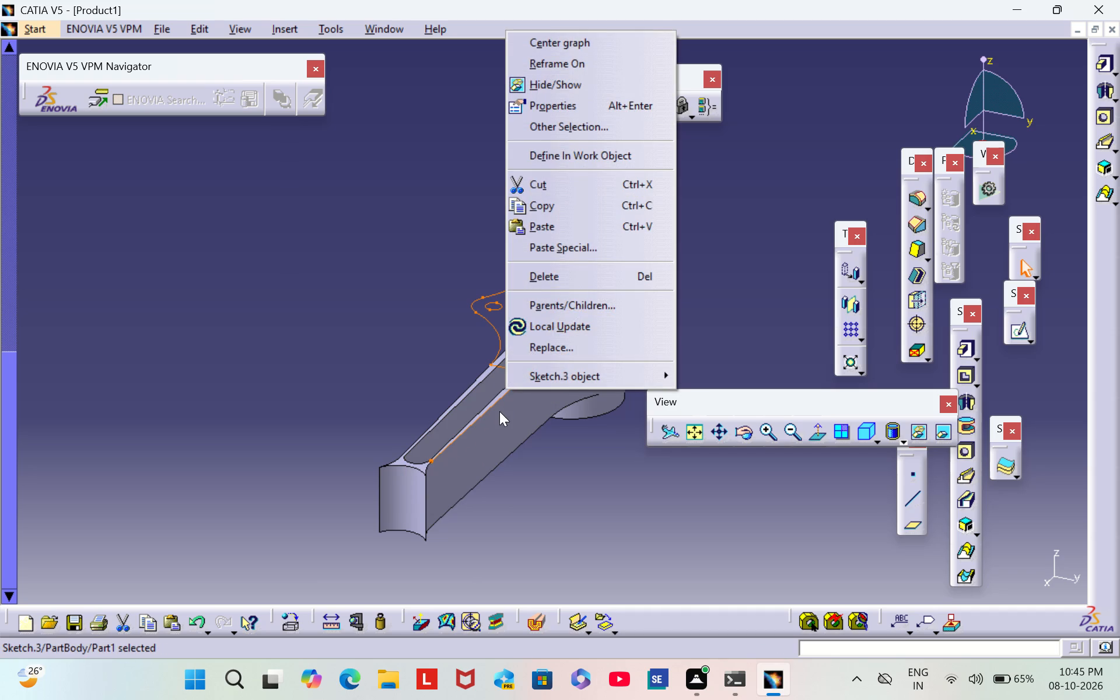
click(575, 277)
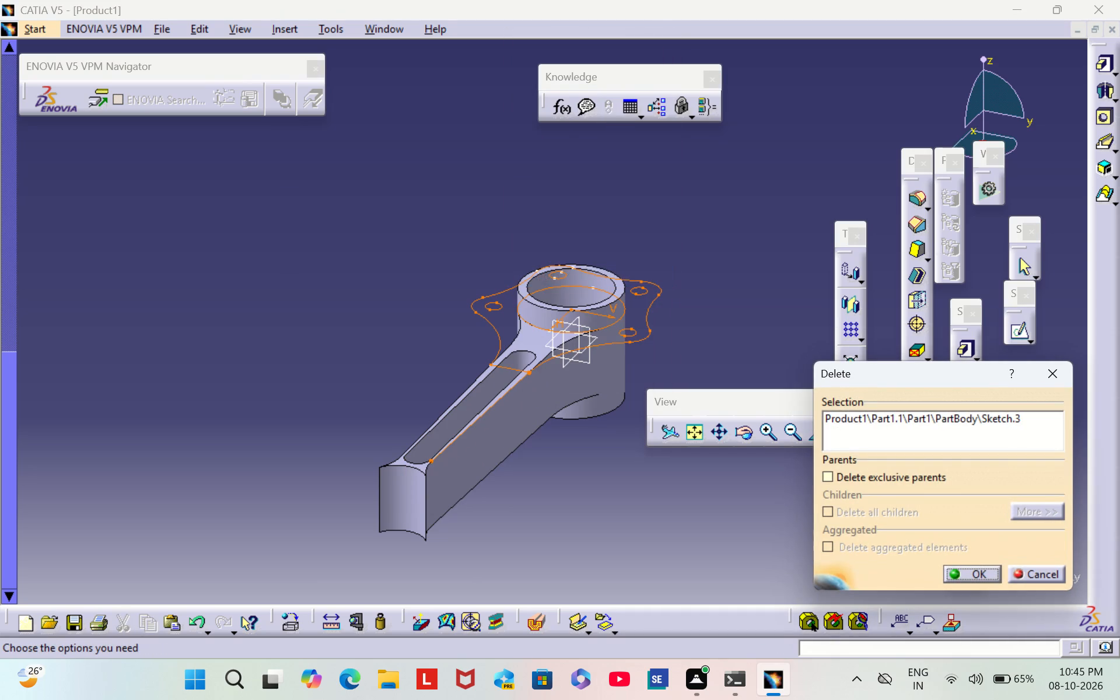
click(967, 576)
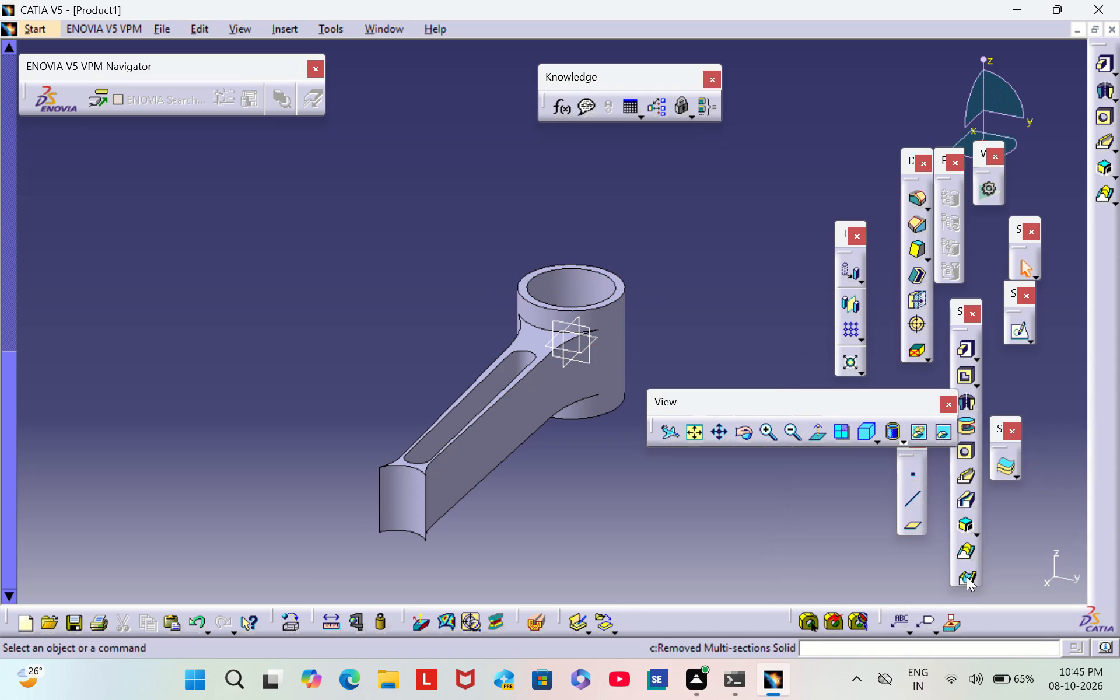
Undo the deletion of the boss profile sketch, Sketch.3.
key(ctrl+z)
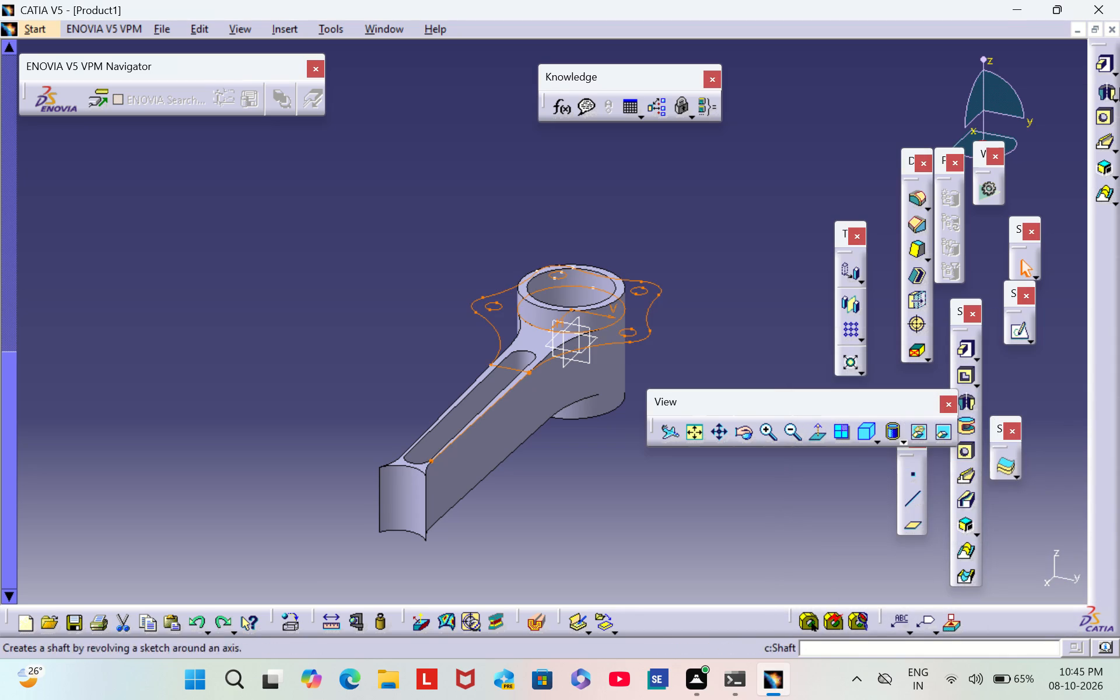
Reopen the boss profile sketch, delete the projected upper arm edge, and exit the sketch.
click(1017, 330)
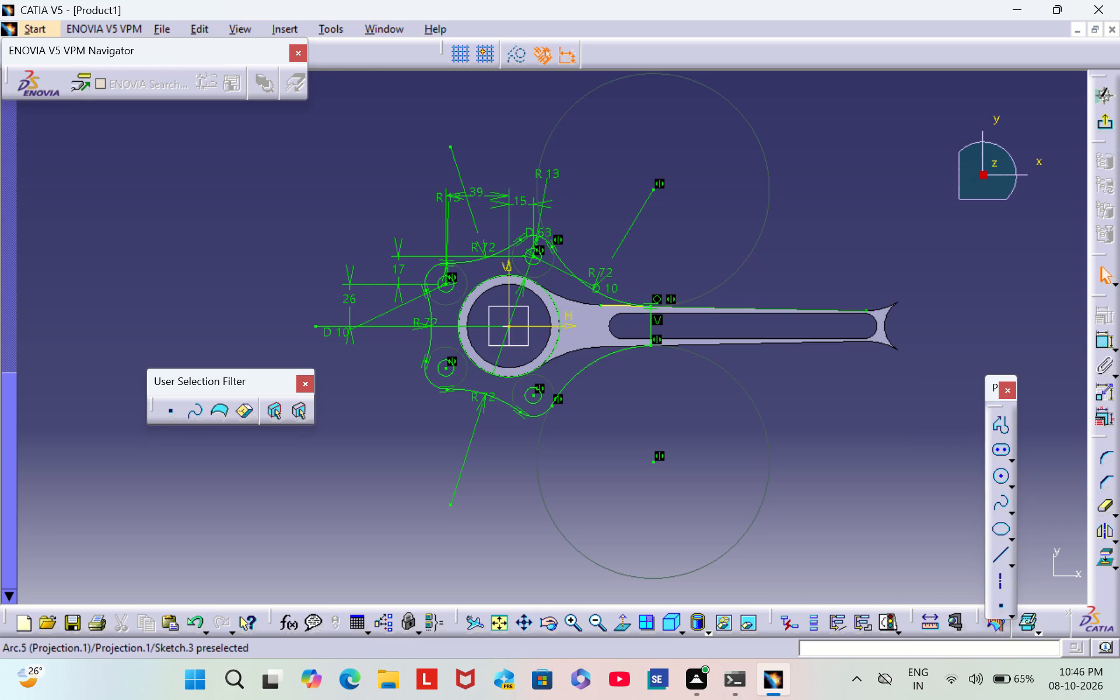
right_click(745, 308)
click(804, 548)
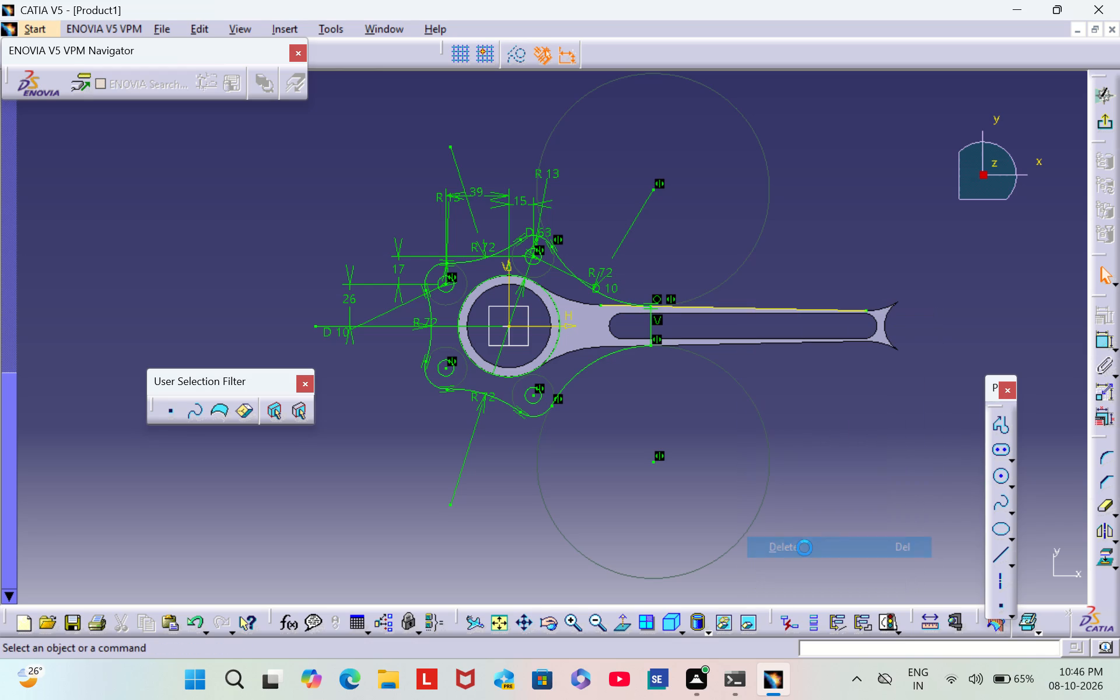
right_click(731, 311)
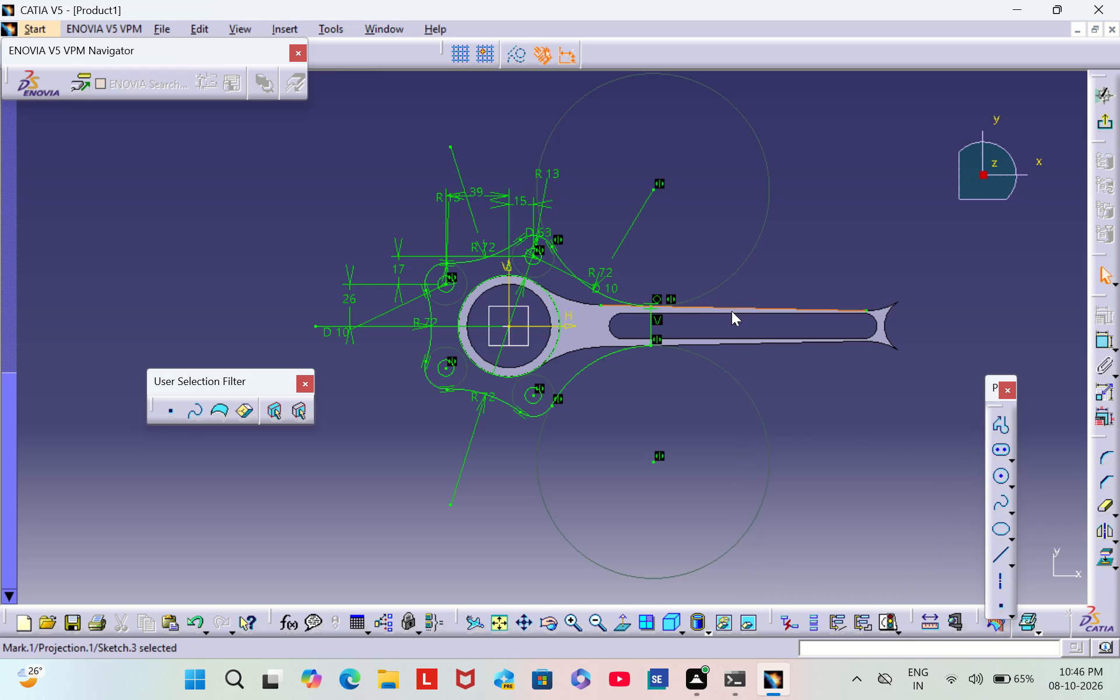
click(826, 541)
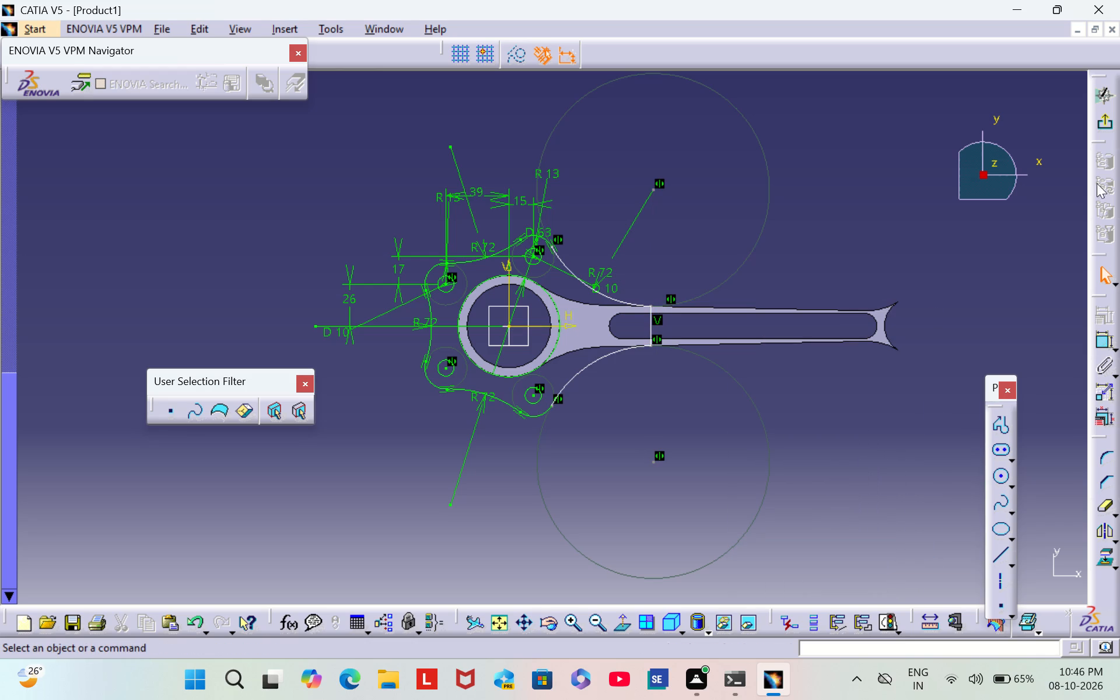
click(1107, 120)
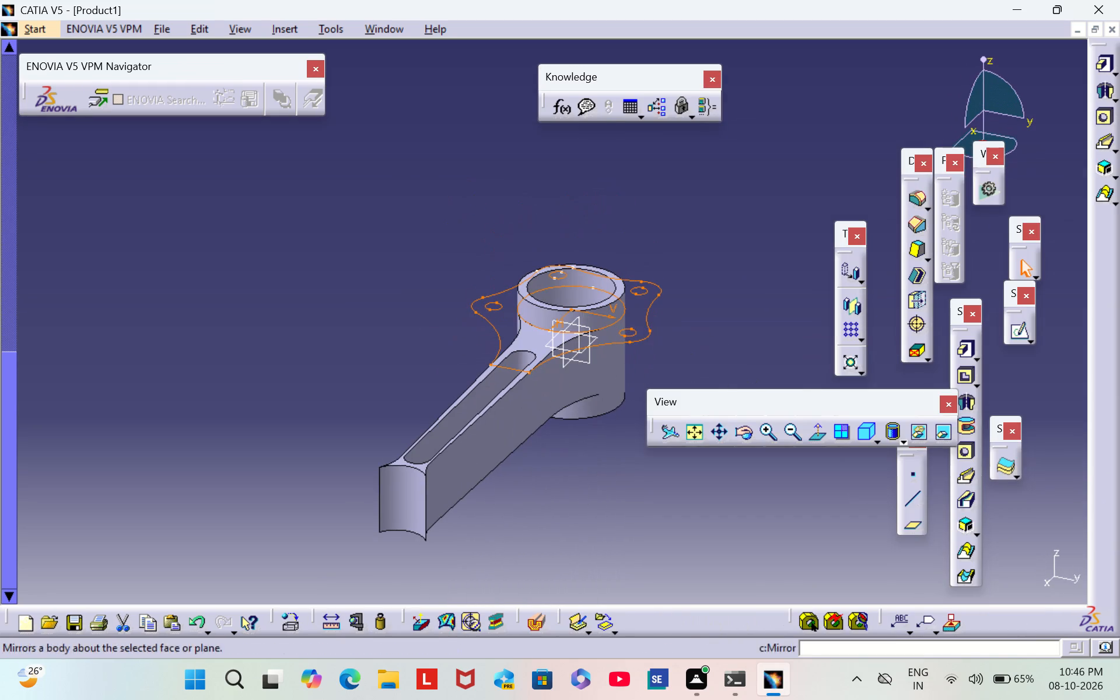
Pad the boss profile, Sketch.3, 21 mm in the reversed direction.
click(963, 353)
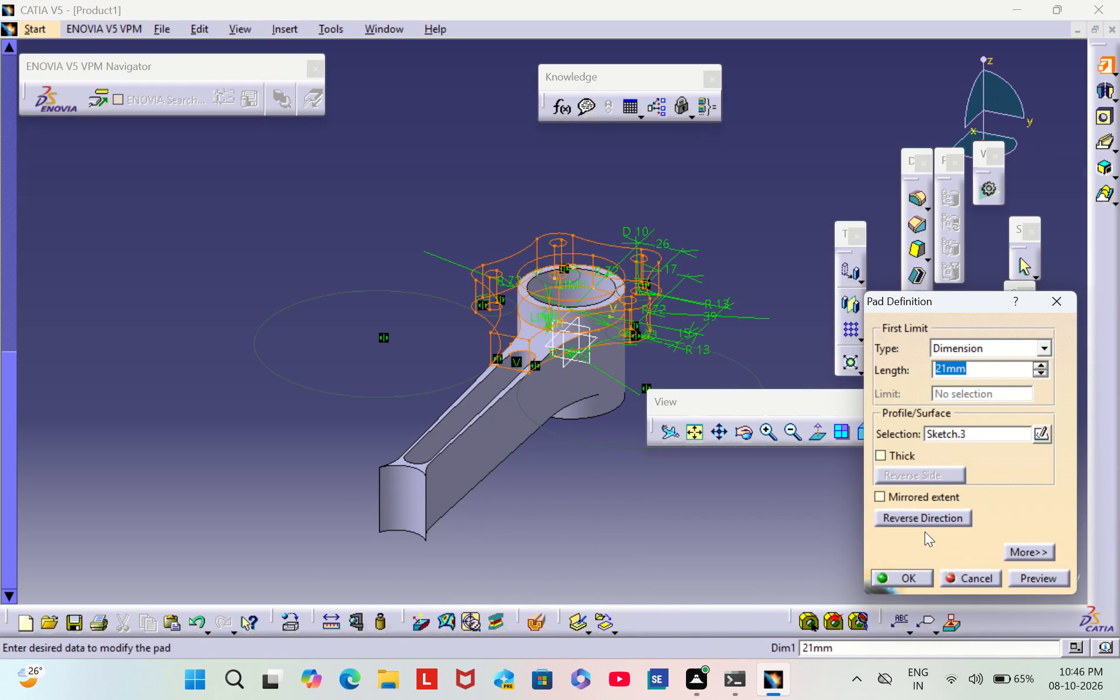
click(908, 524)
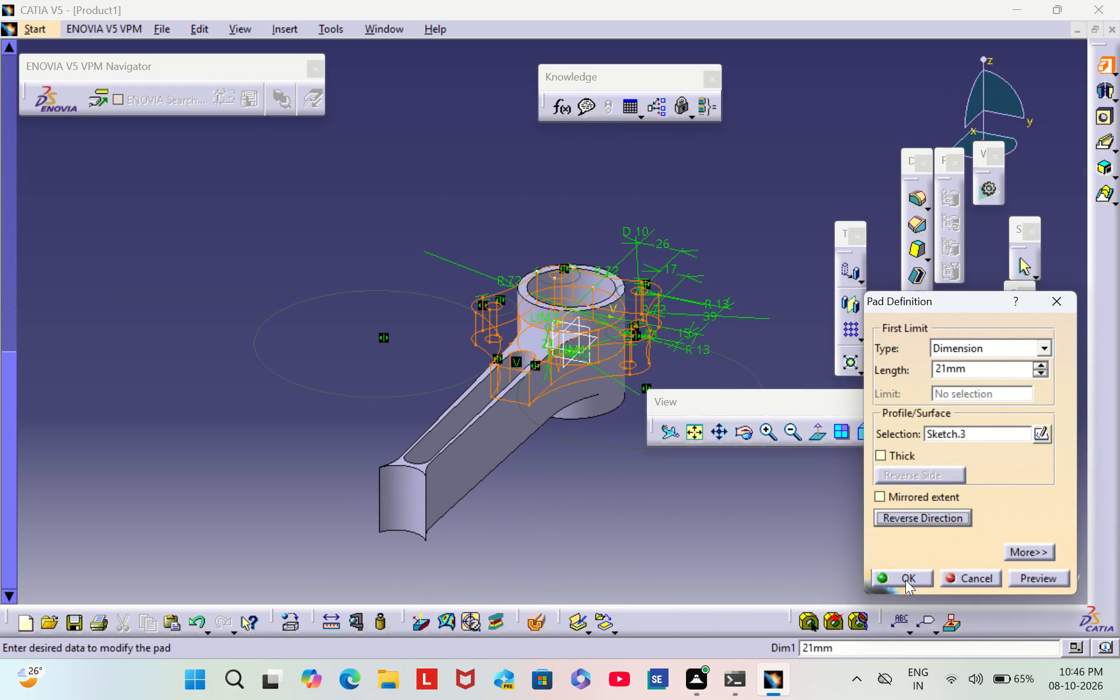
click(905, 580)
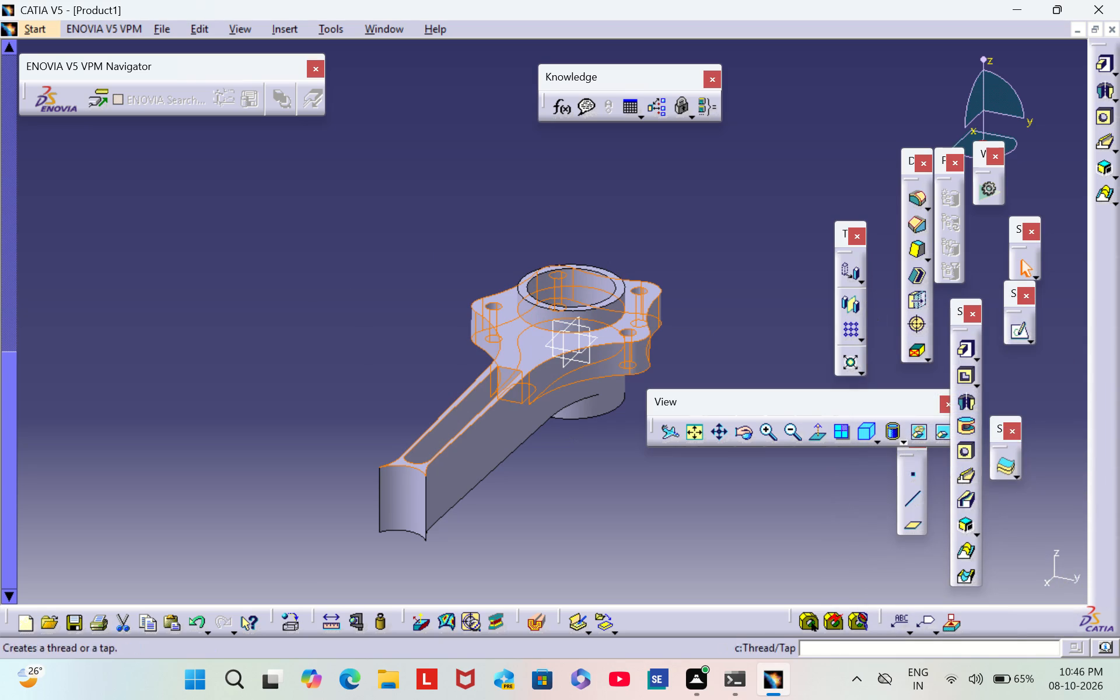
click(755, 302)
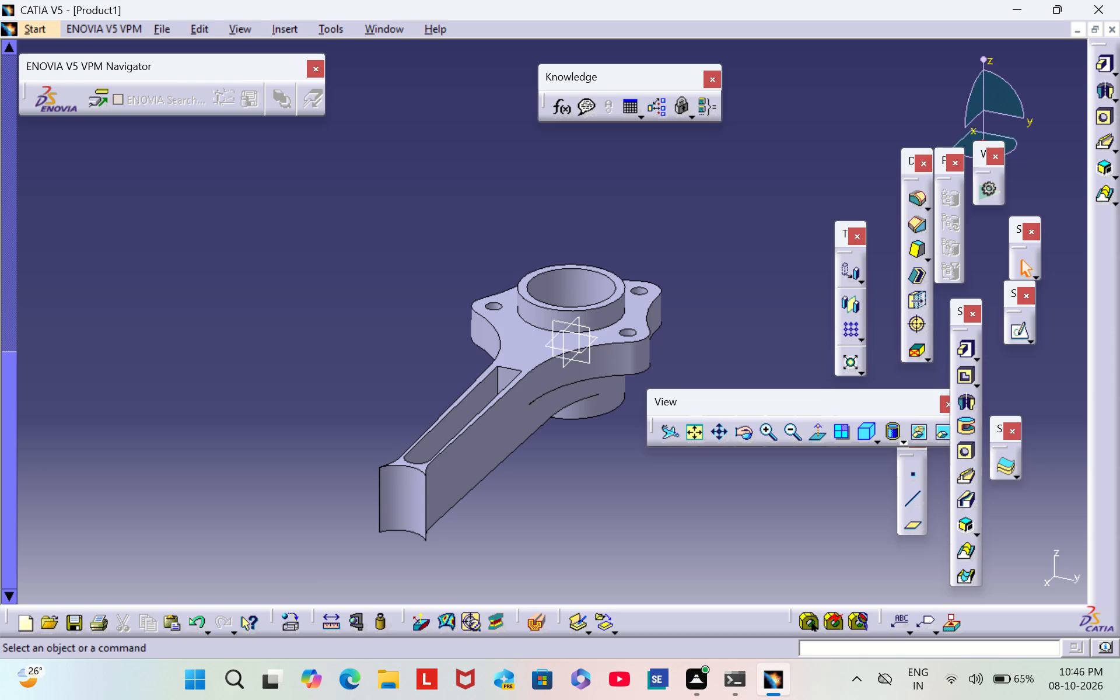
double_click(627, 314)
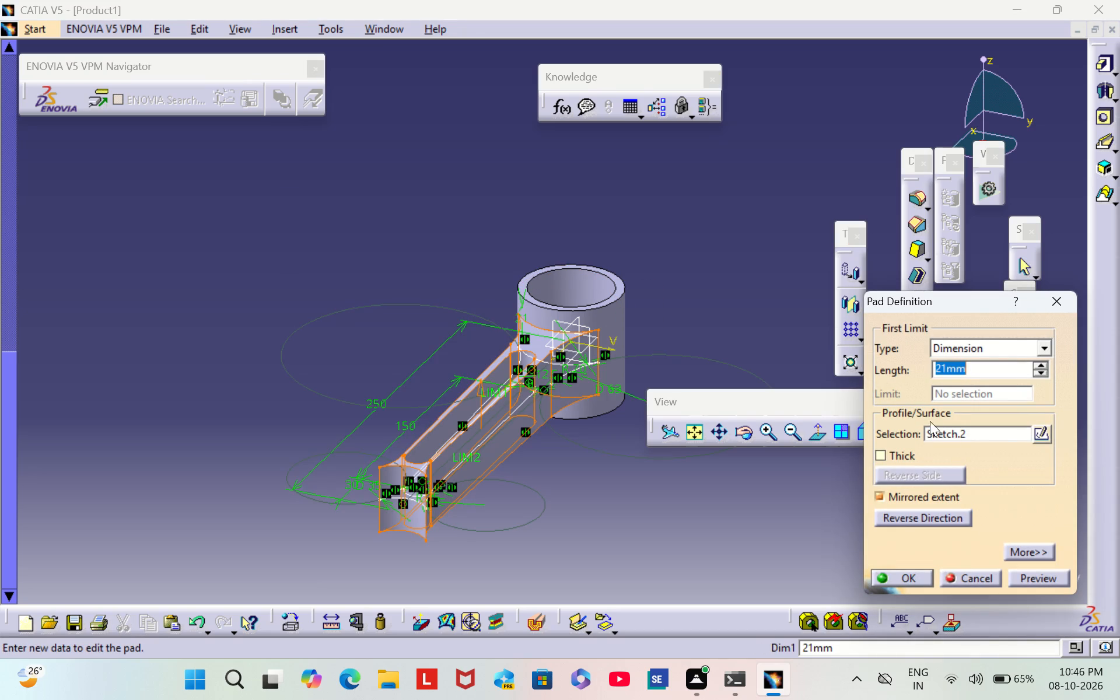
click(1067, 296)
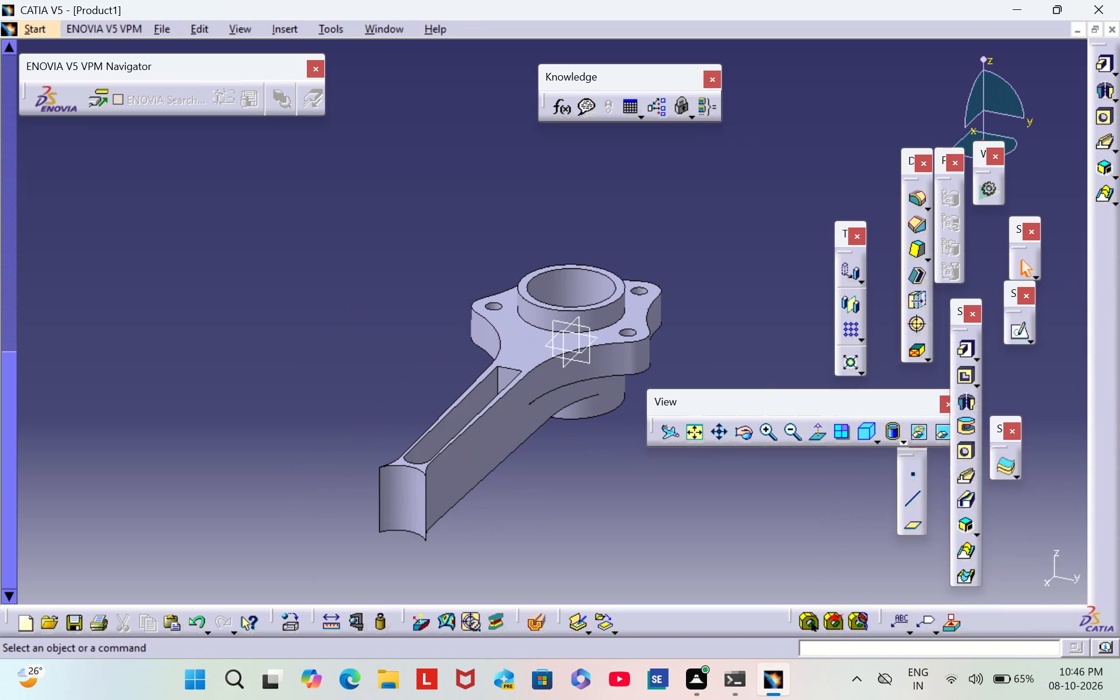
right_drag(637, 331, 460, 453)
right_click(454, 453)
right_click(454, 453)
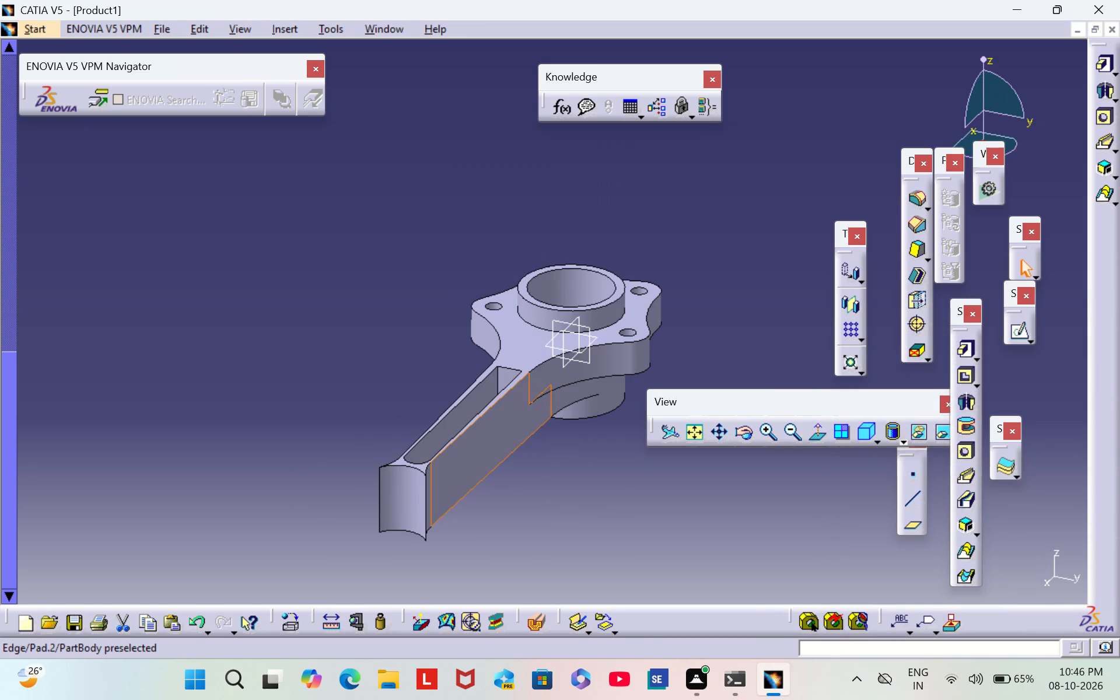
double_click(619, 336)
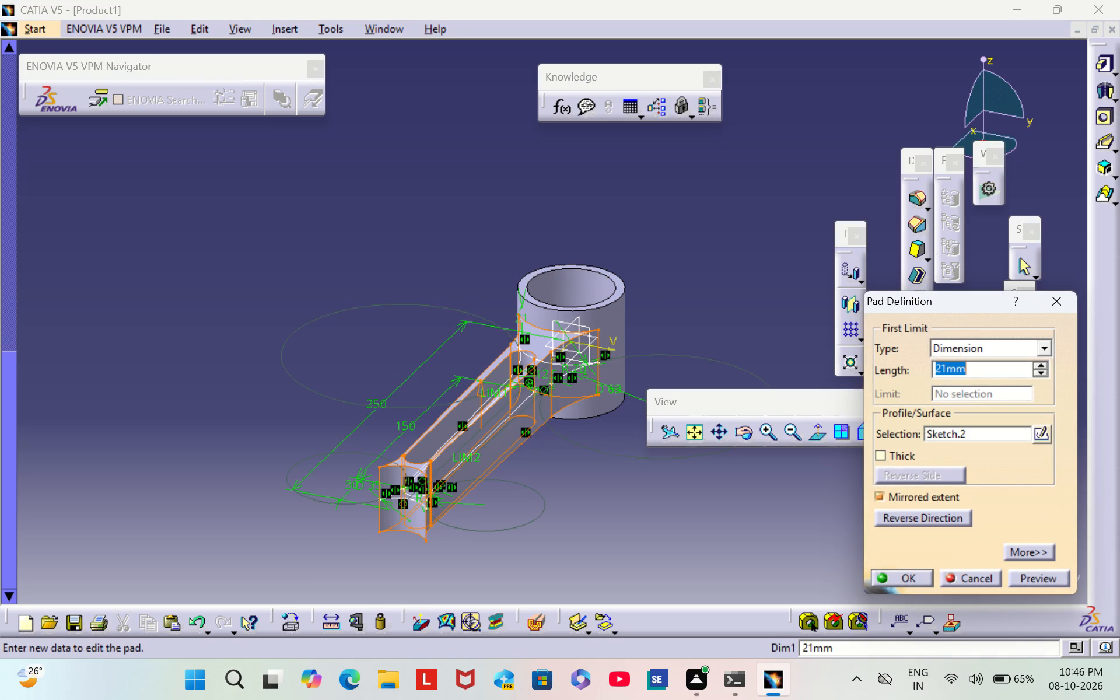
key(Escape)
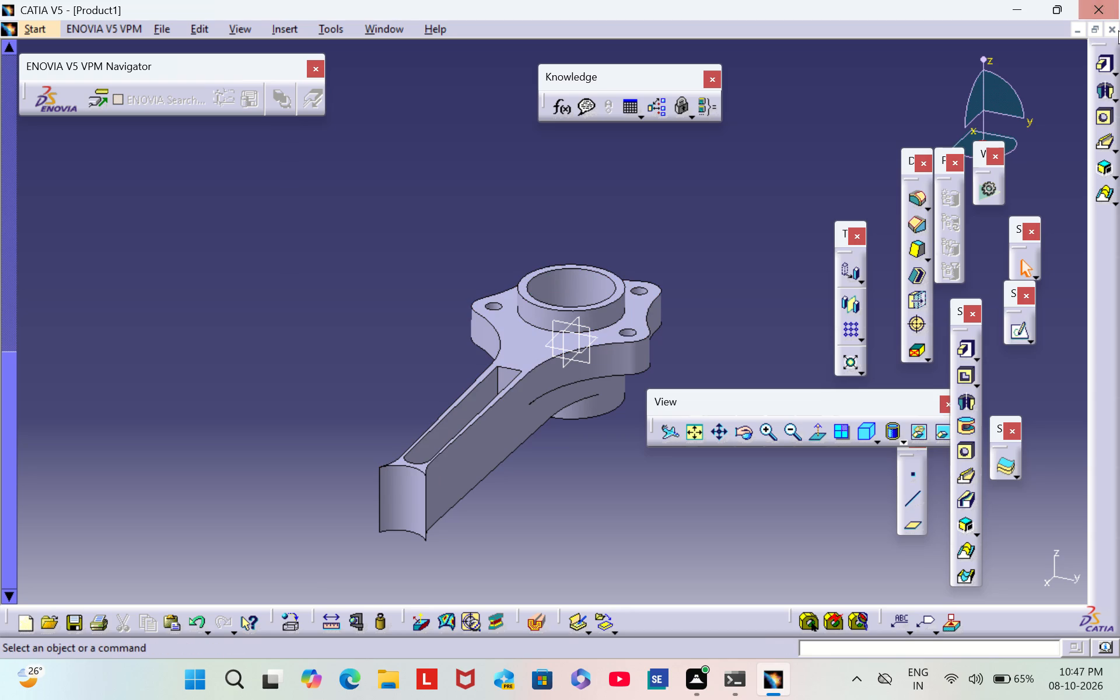
Set the length of the four-boss flange pad to 7 mm.
double_click(650, 313)
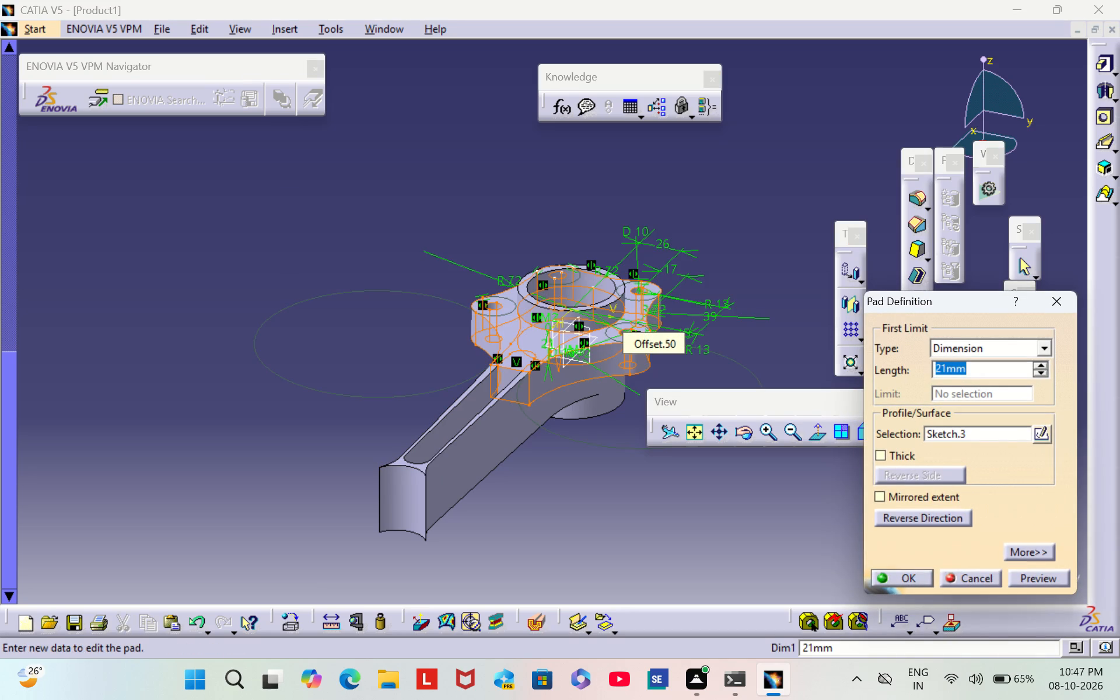
key(BackSpace)
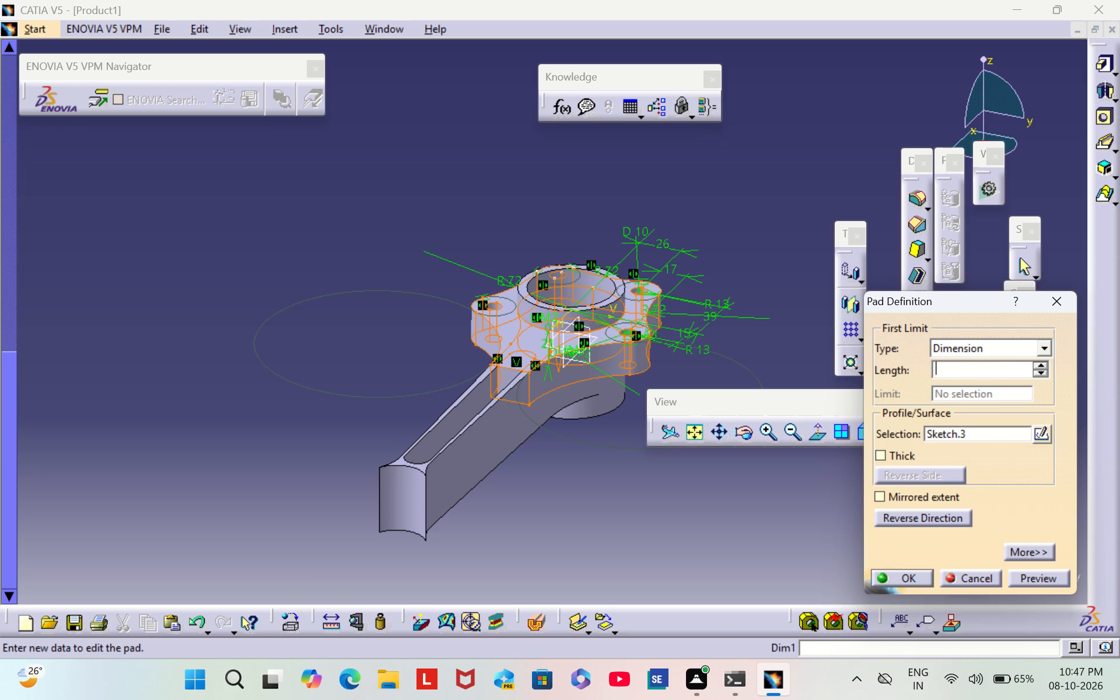
key(7)
click(912, 577)
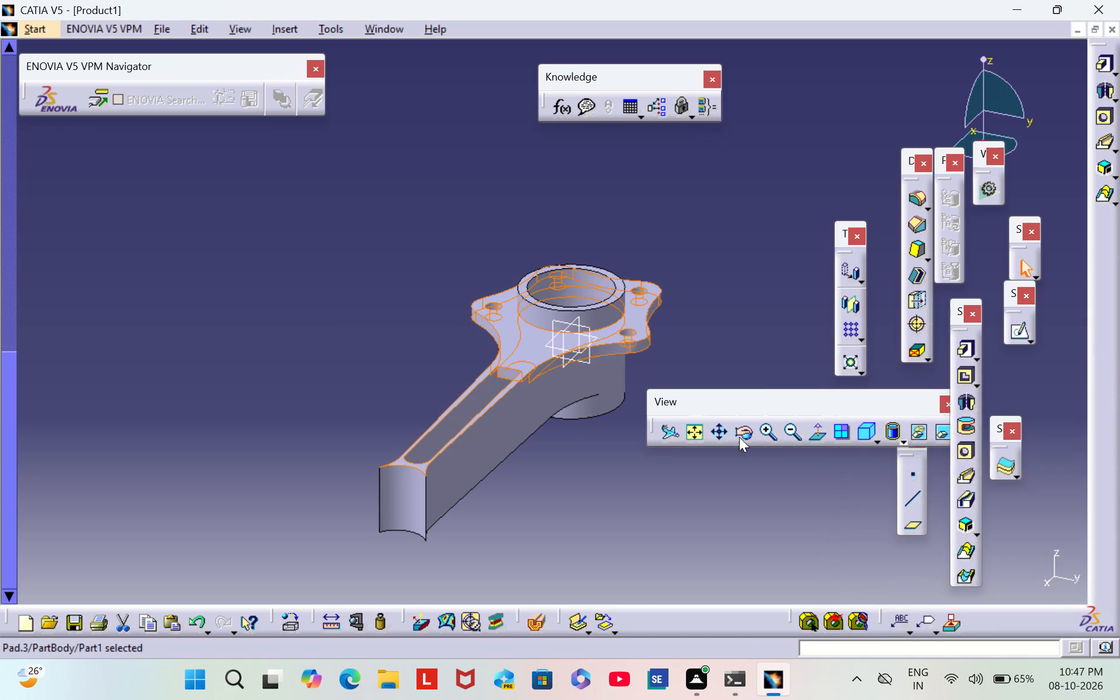
click(719, 307)
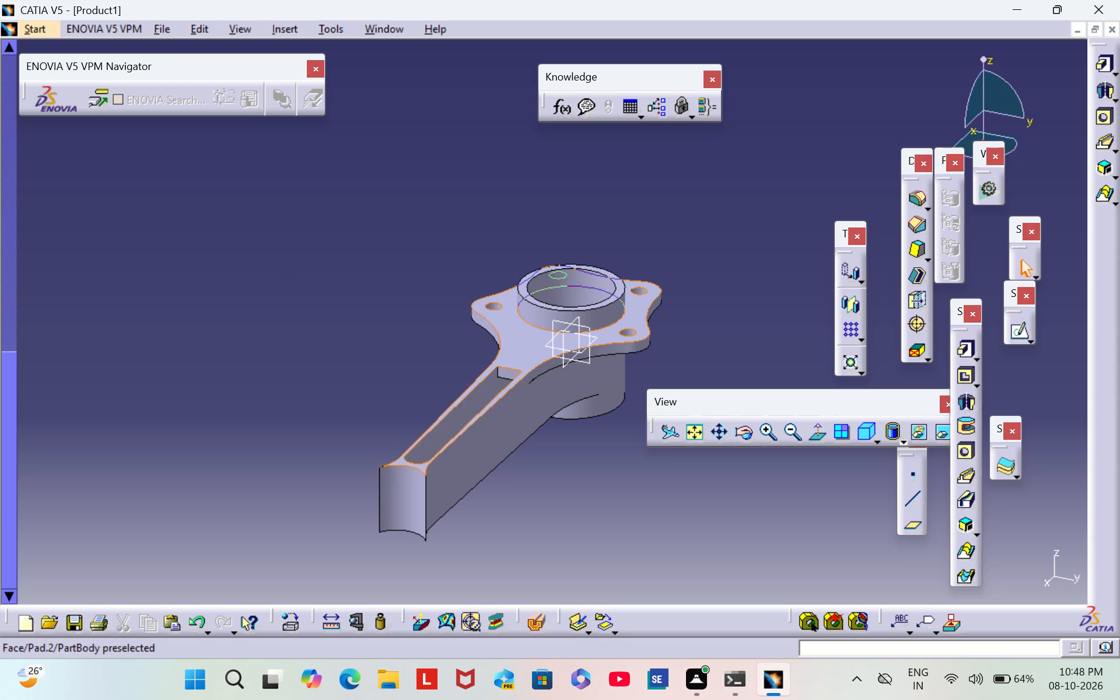
Examine the four-boss flange from above, below and the side, including where it joins the cylinder and slotted arm.
drag(682, 346, 684, 342)
right_drag(682, 345, 684, 342)
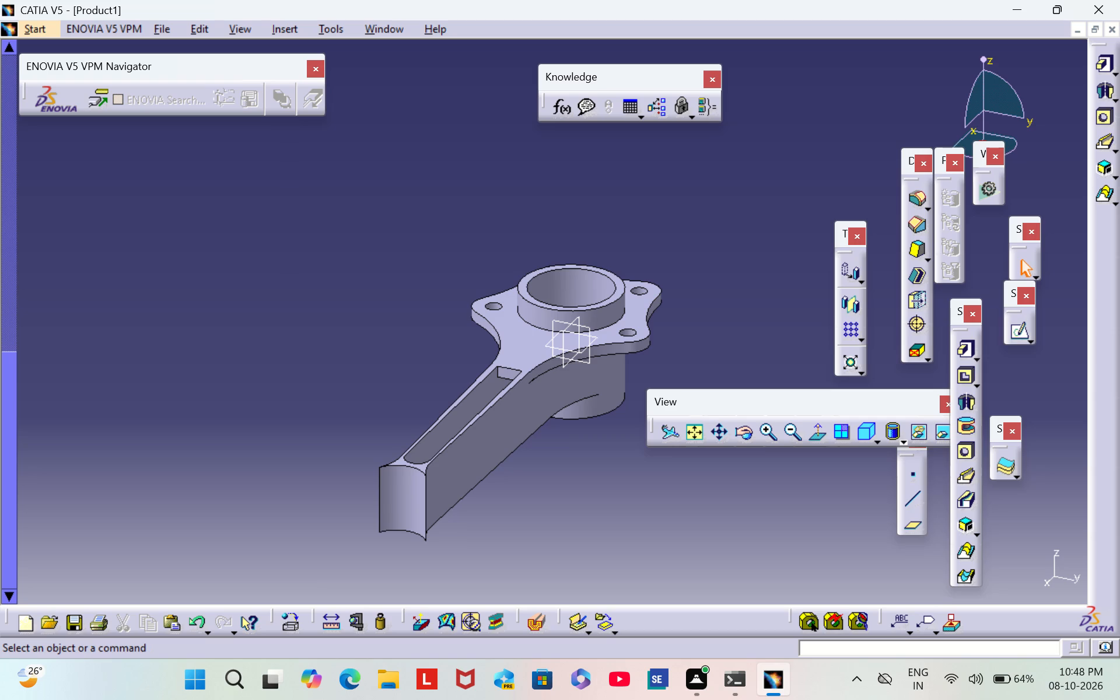
right_drag(684, 342, 680, 333)
drag(684, 342, 675, 316)
drag(686, 336, 685, 336)
drag(685, 336, 653, 300)
right_drag(685, 335, 653, 300)
scroll(676, 342, down, 1)
middle_drag(670, 345, 662, 327)
right_drag(669, 345, 662, 327)
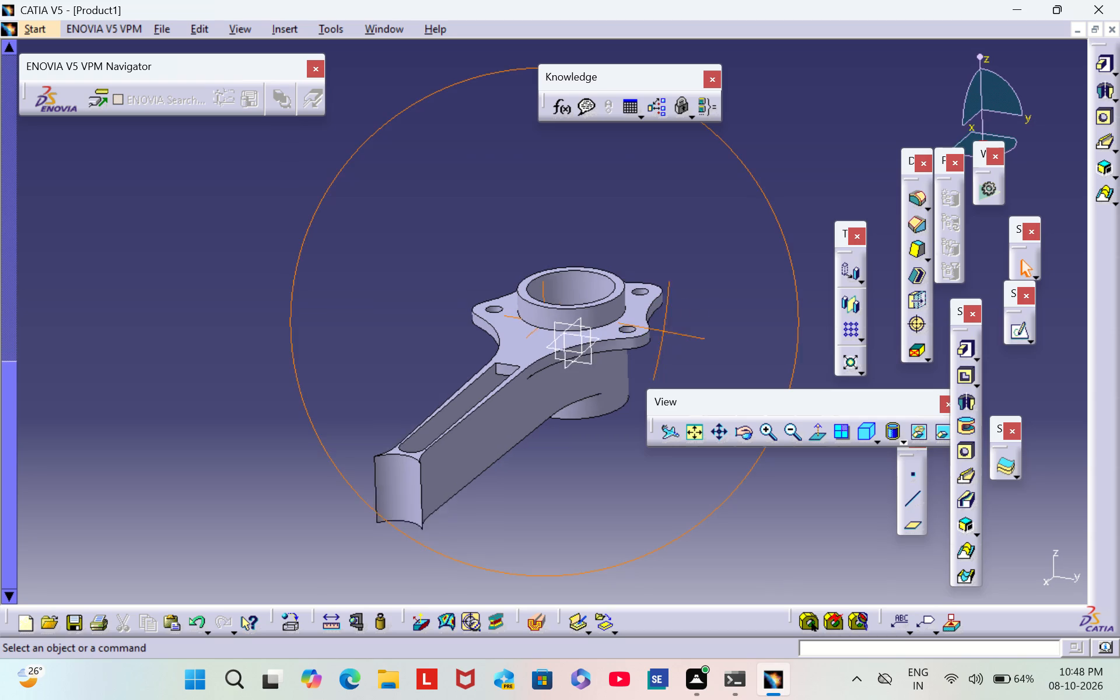
middle_drag(662, 327, 673, 272)
right_drag(662, 327, 673, 272)
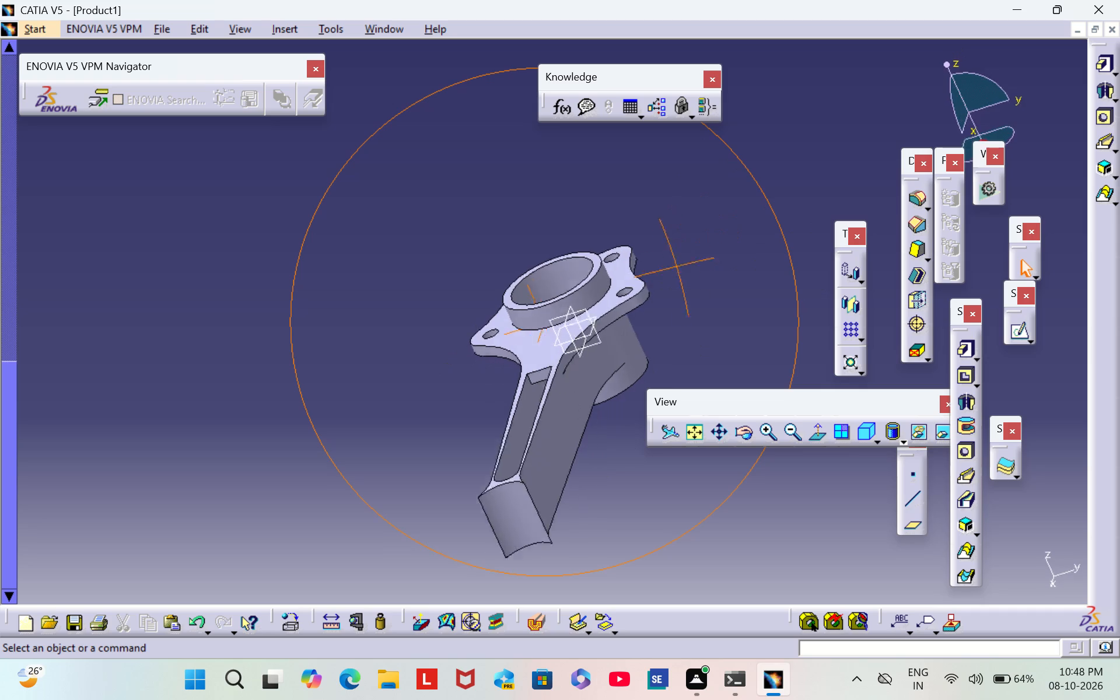
right_drag(673, 272, 765, 458)
middle_drag(673, 272, 665, 496)
right_drag(800, 441, 665, 496)
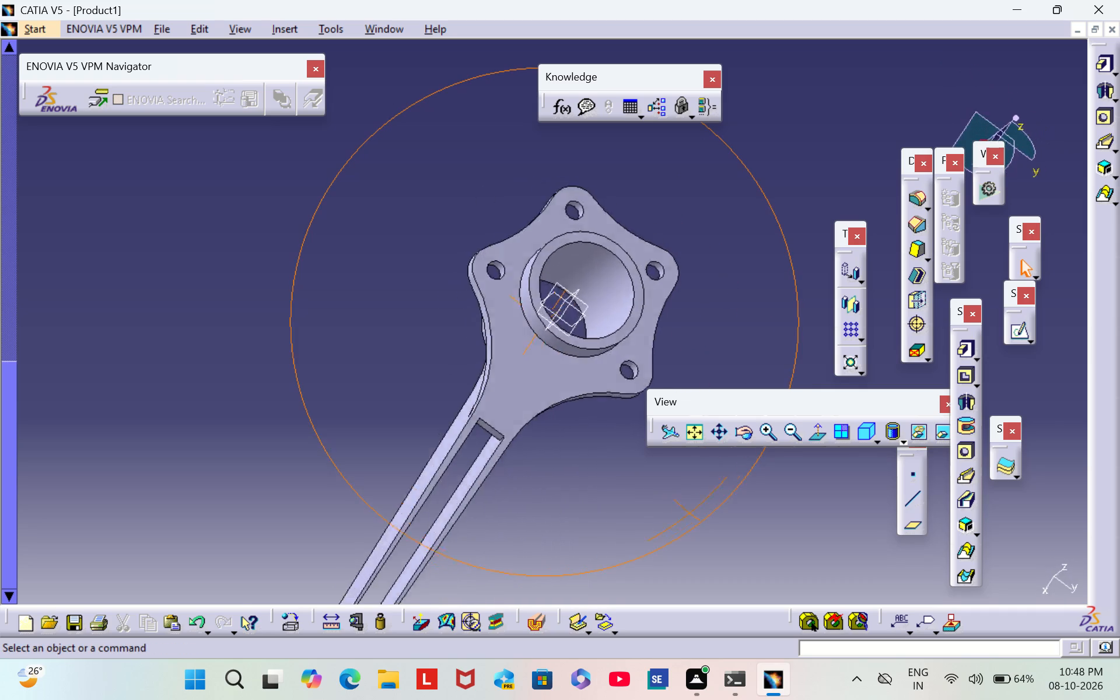
right_drag(665, 496, 635, 464)
middle_drag(665, 496, 633, 534)
right_drag(651, 360, 603, 433)
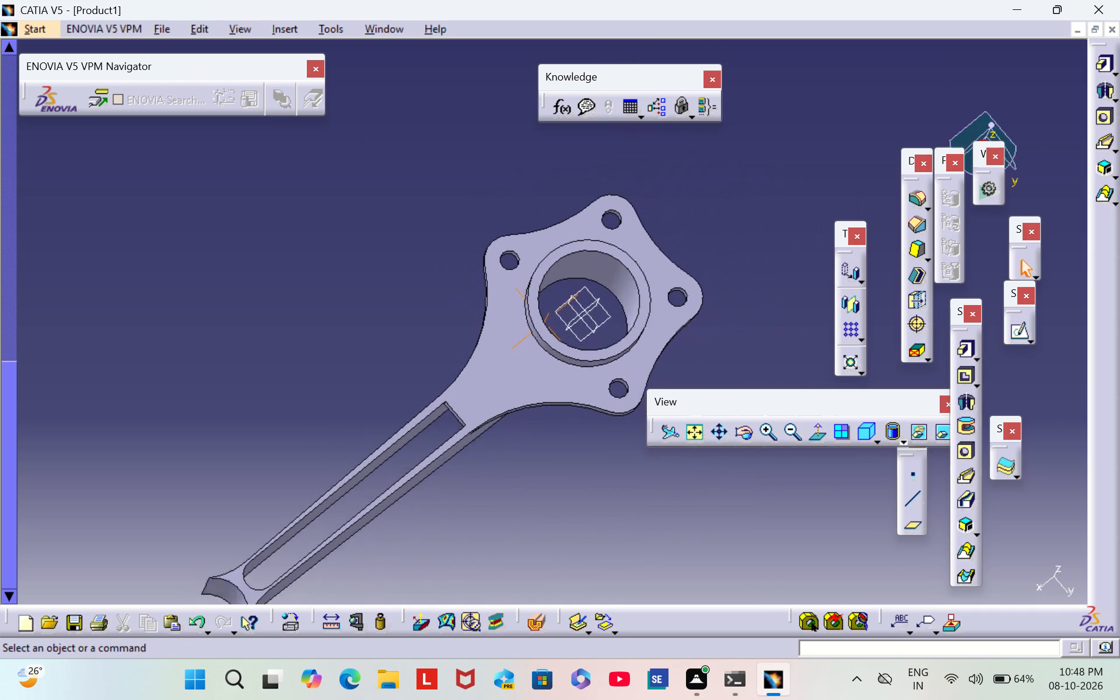
middle_drag(633, 534, 594, 512)
middle_drag(517, 467, 522, 463)
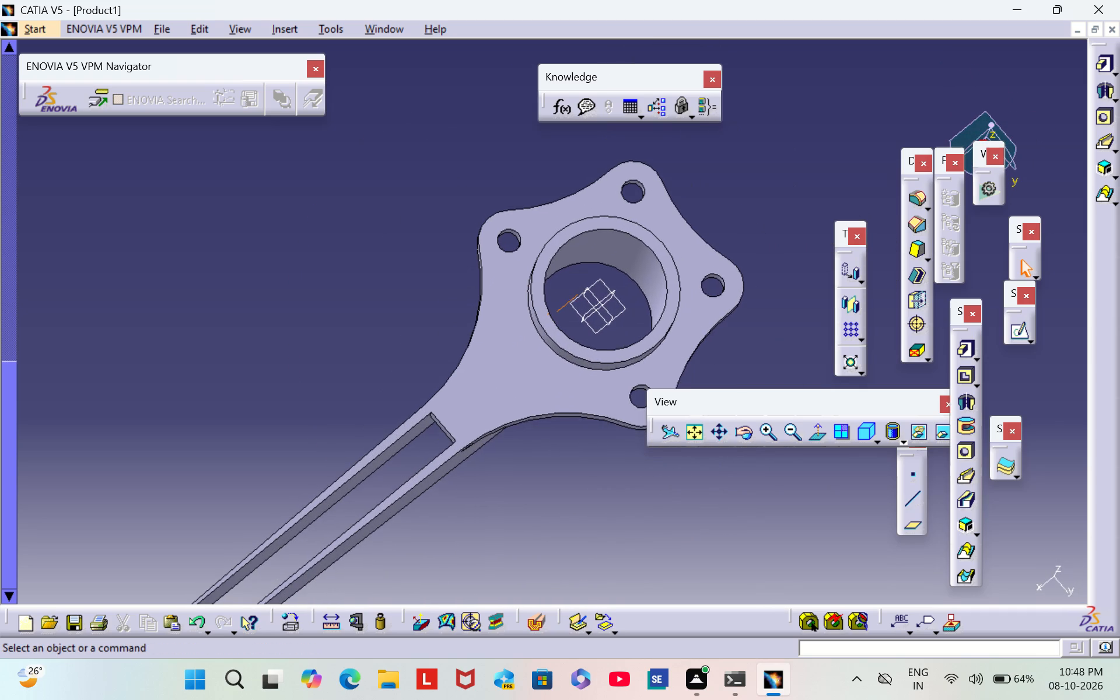
middle_drag(522, 463, 436, 579)
right_drag(522, 463, 436, 579)
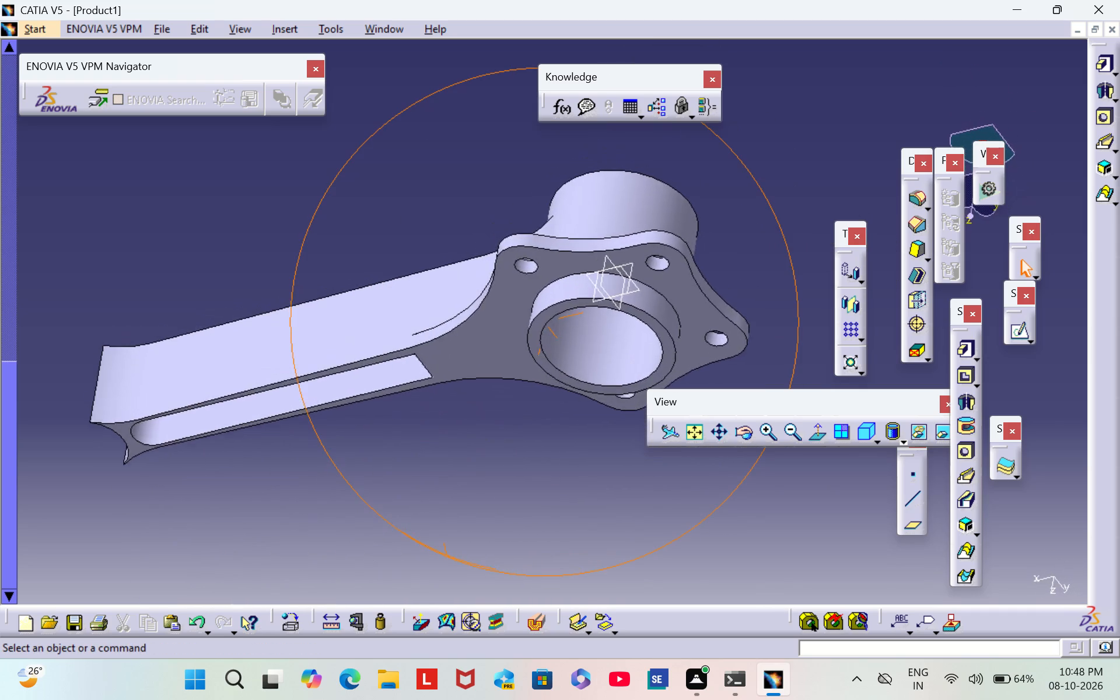
right_drag(436, 579, 395, 440)
middle_drag(436, 579, 580, 579)
right_drag(513, 489, 533, 526)
right_drag(563, 564, 578, 578)
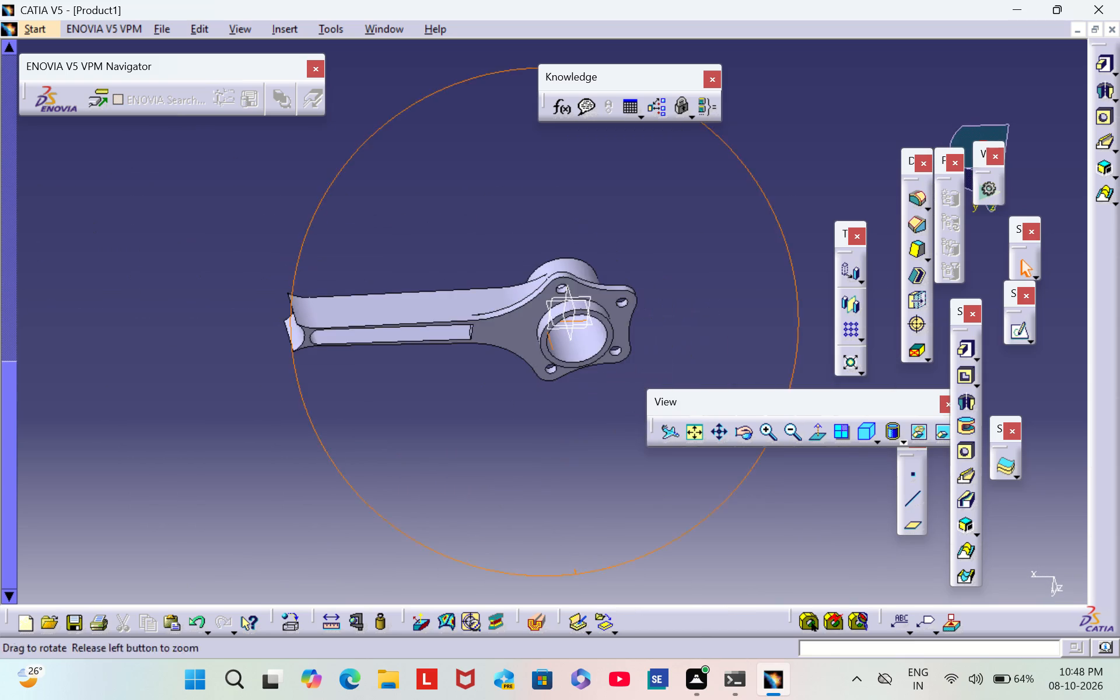
middle_drag(580, 579, 535, 514)
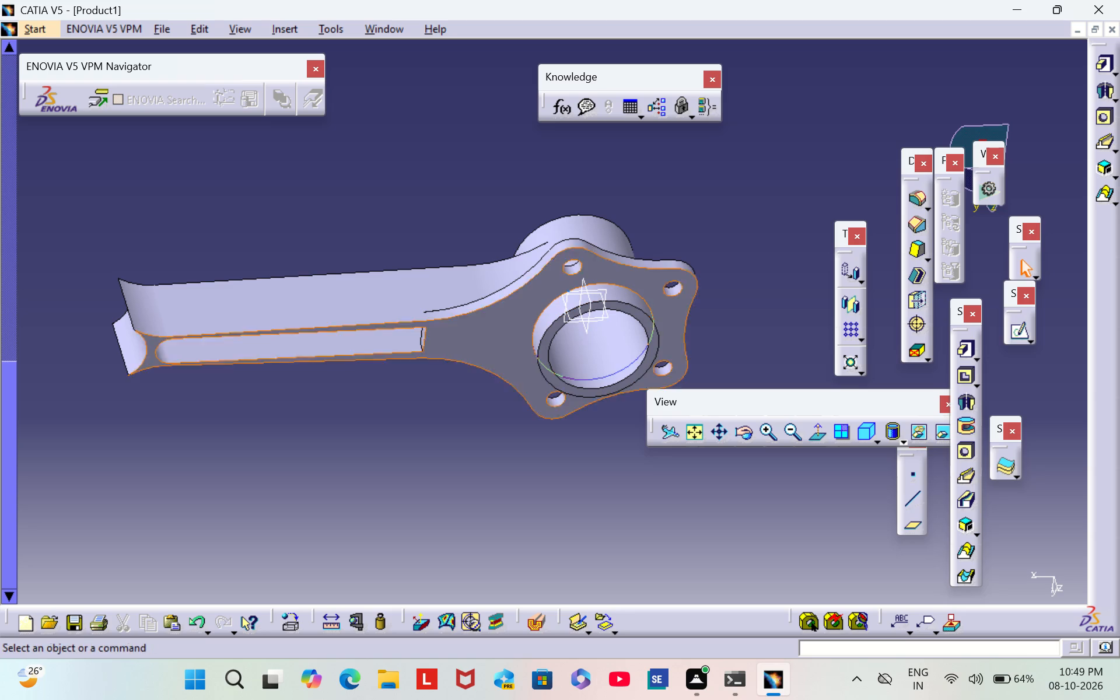
click(661, 238)
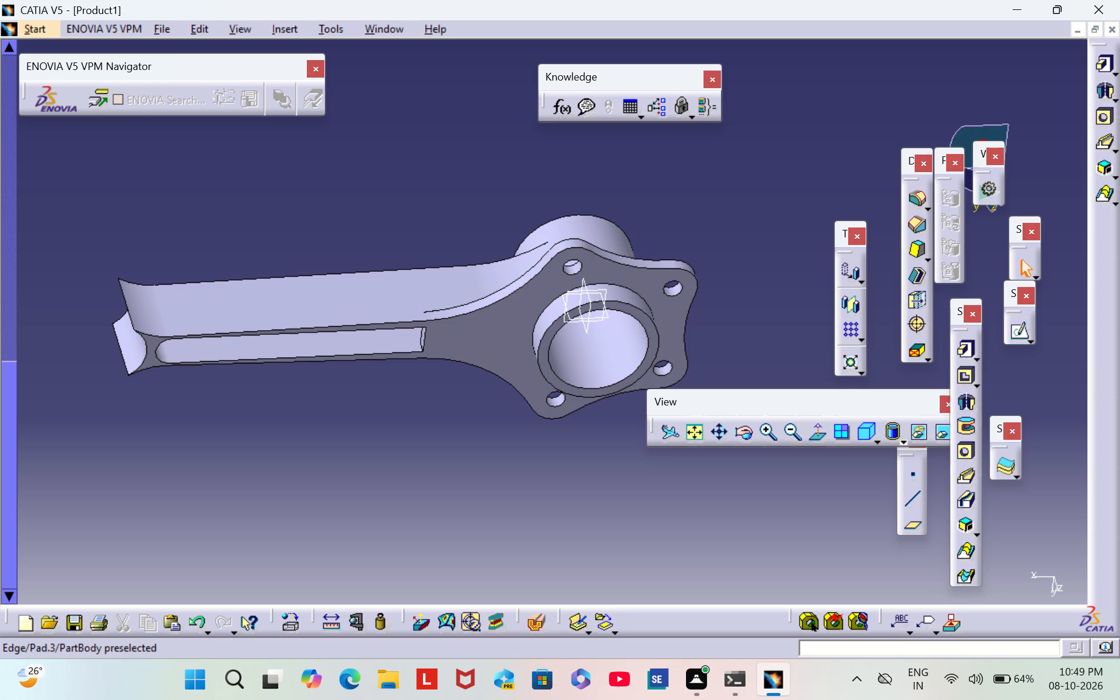
right_click(662, 237)
middle_drag(664, 234, 612, 392)
scroll(664, 234, down, 1)
right_drag(664, 234, 612, 392)
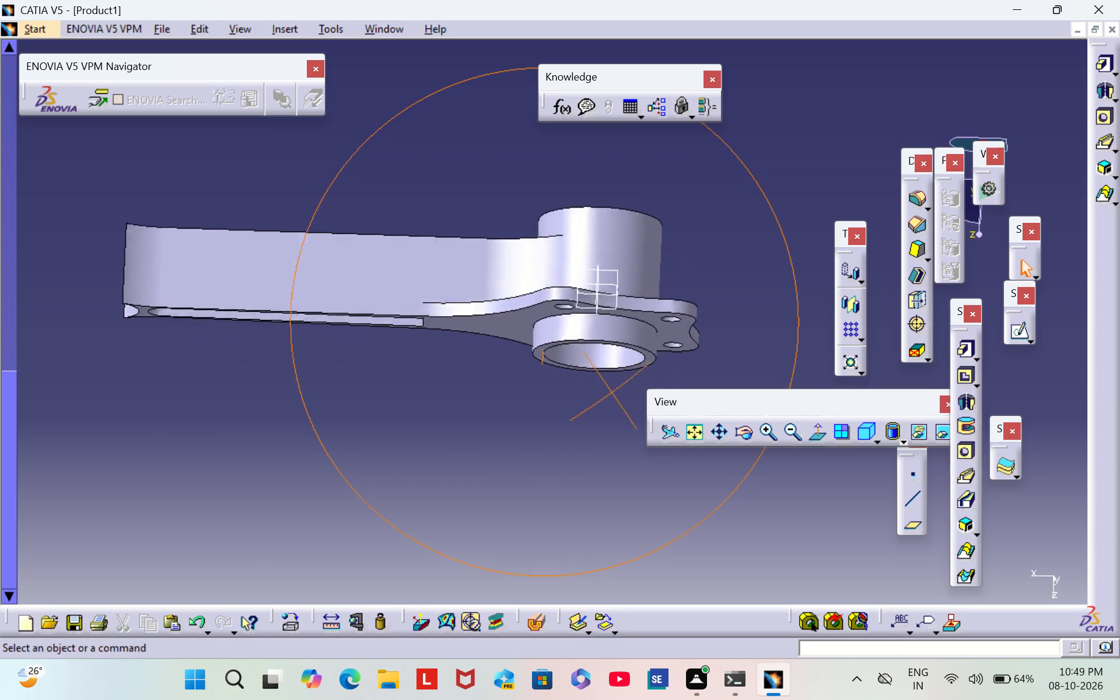
right_drag(612, 392, 769, 352)
middle_drag(612, 392, 745, 367)
right_drag(790, 341, 752, 366)
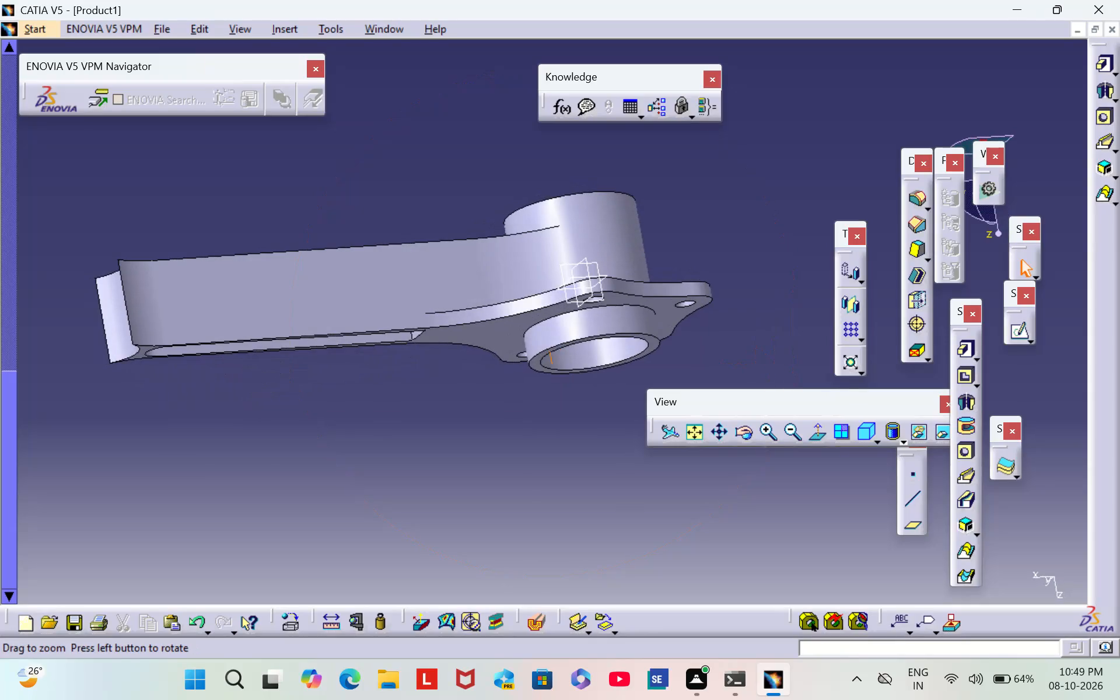
middle_drag(745, 367, 711, 372)
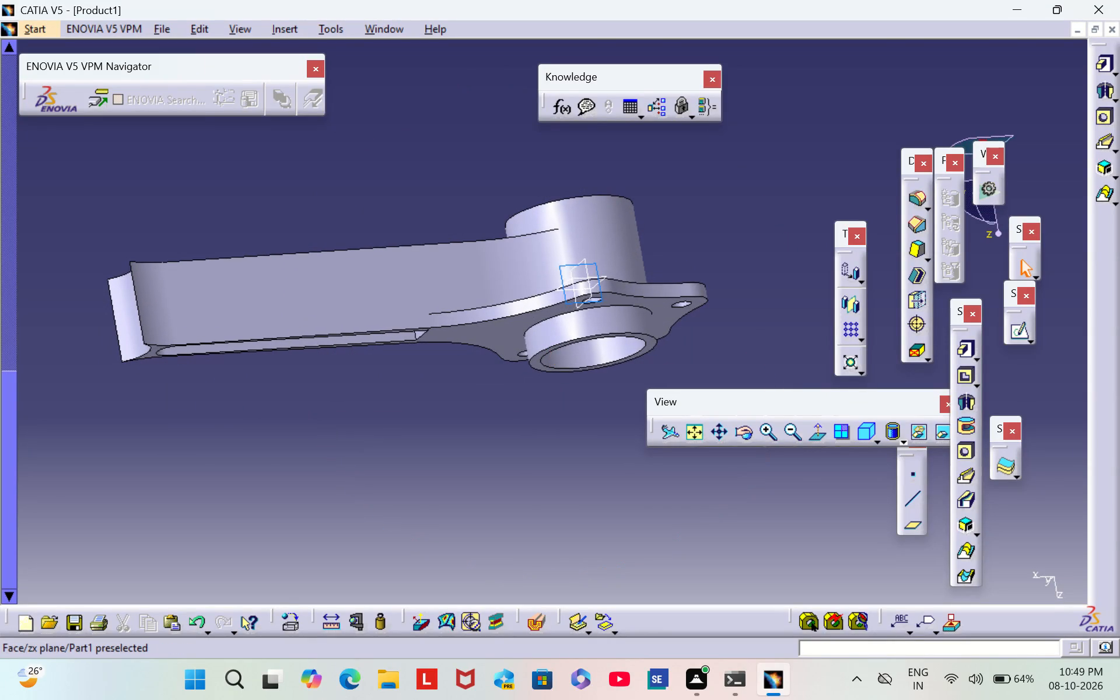
Mirror the current solid about the xy plane to duplicate the four-boss flange on the cylinder's opposite side.
click(657, 311)
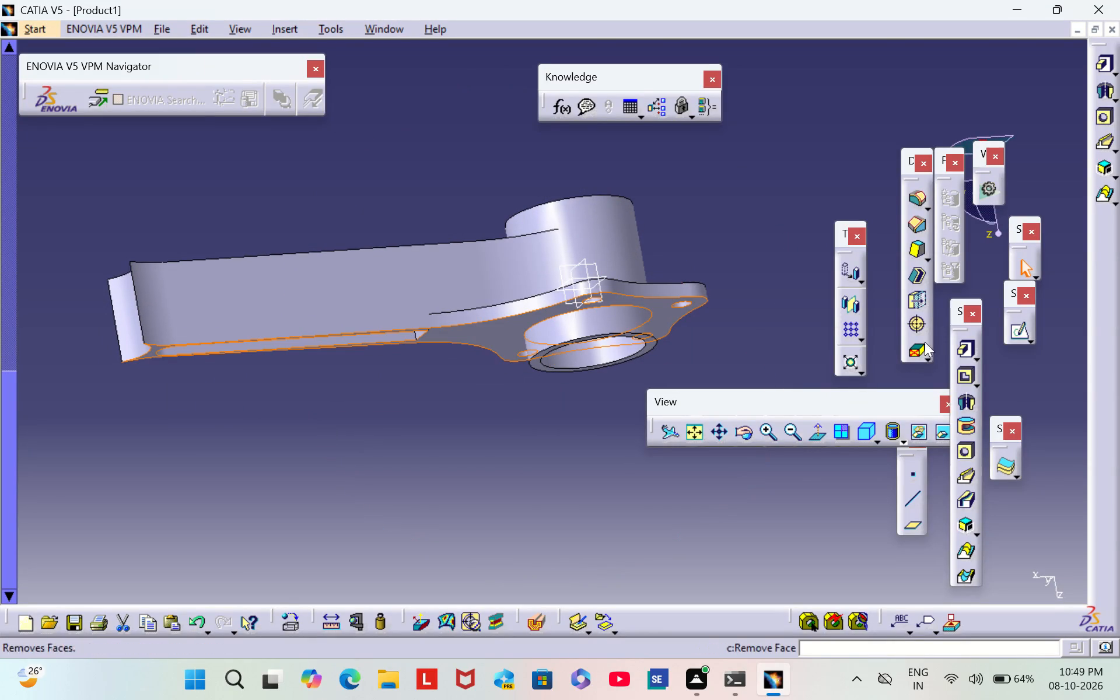
click(846, 306)
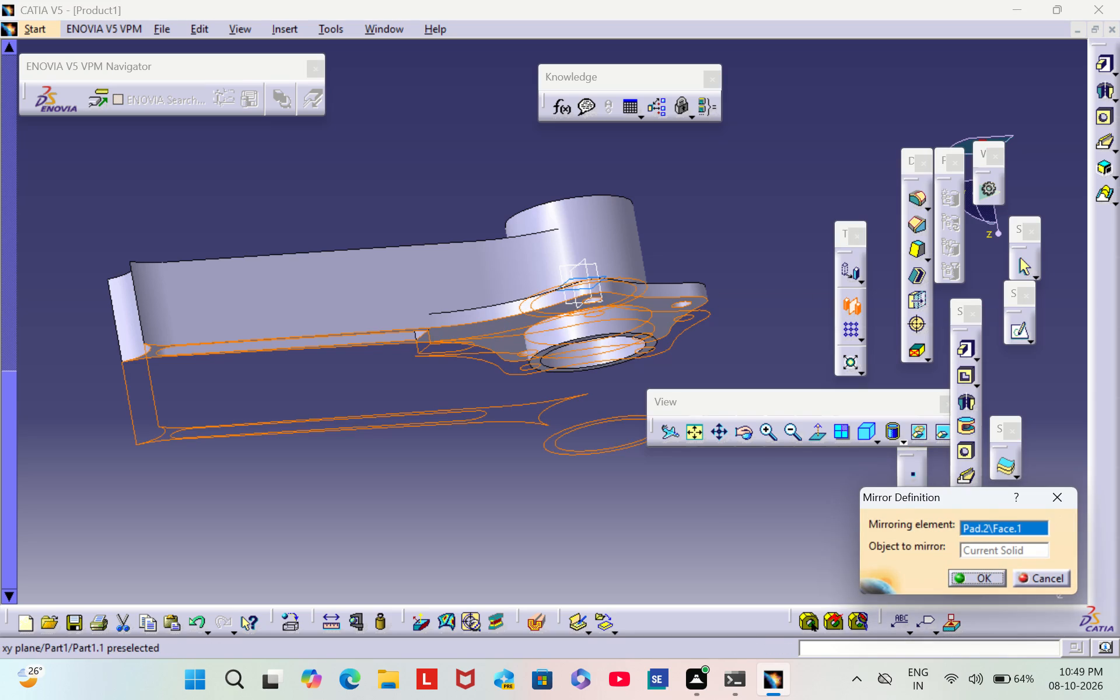
click(598, 281)
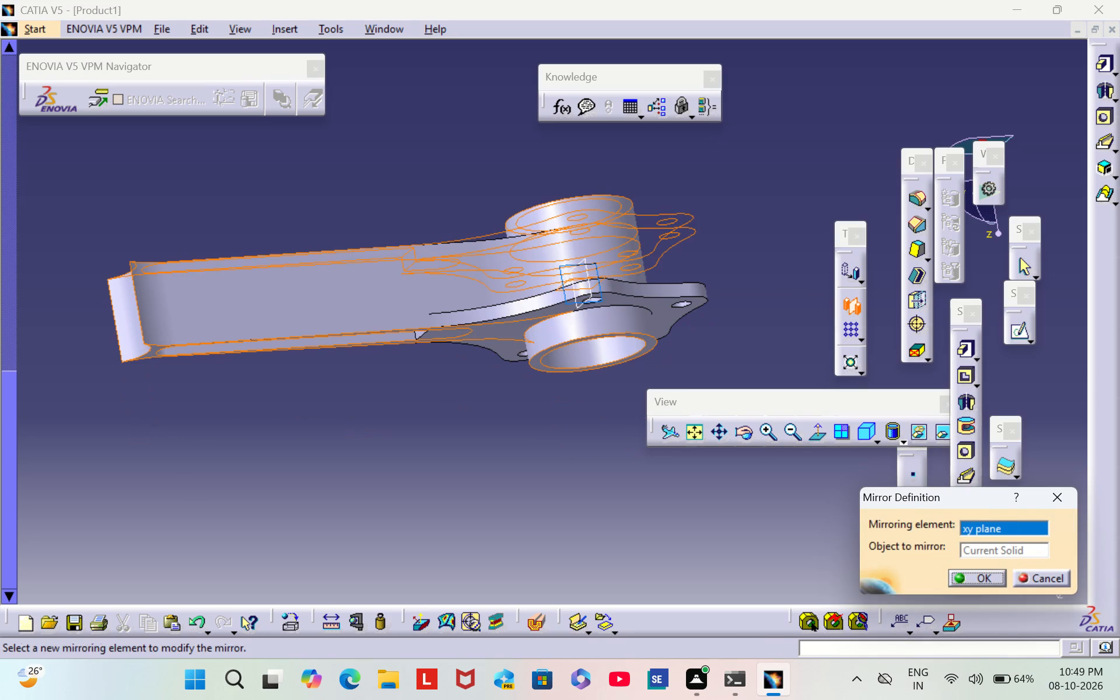
click(982, 578)
click(726, 325)
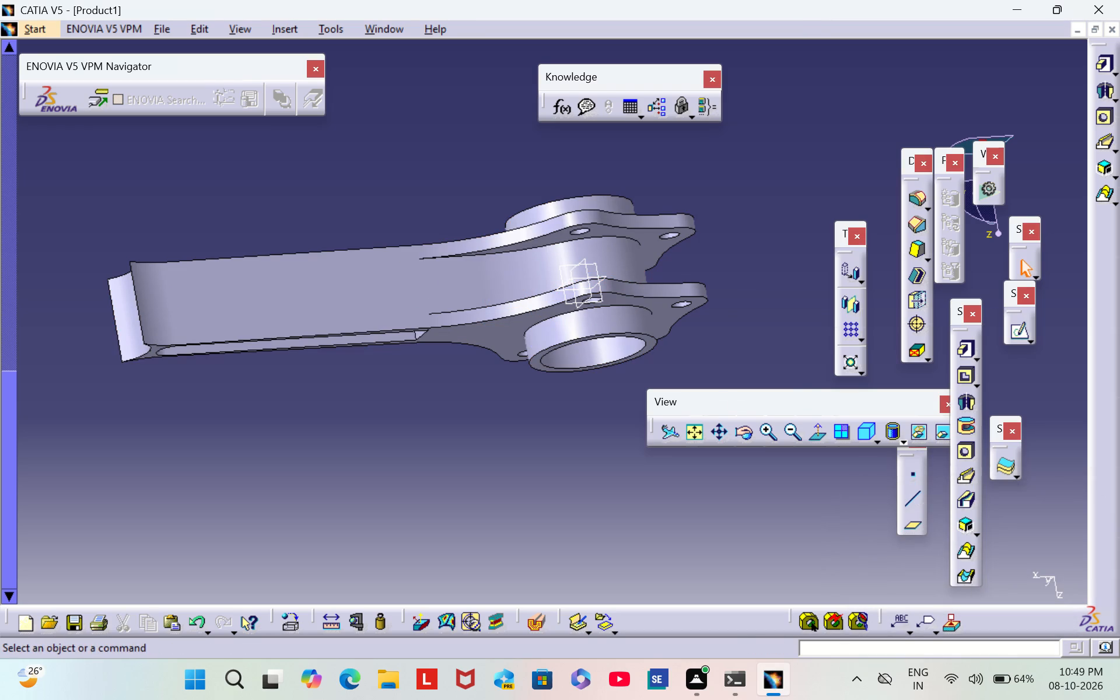
Examine the mirrored link from several sides, including both flanges, the cylinder bore, the arm's slot and its forked end.
scroll(745, 327, down, 1)
middle_drag(745, 325, 642, 218)
right_drag(727, 341, 642, 218)
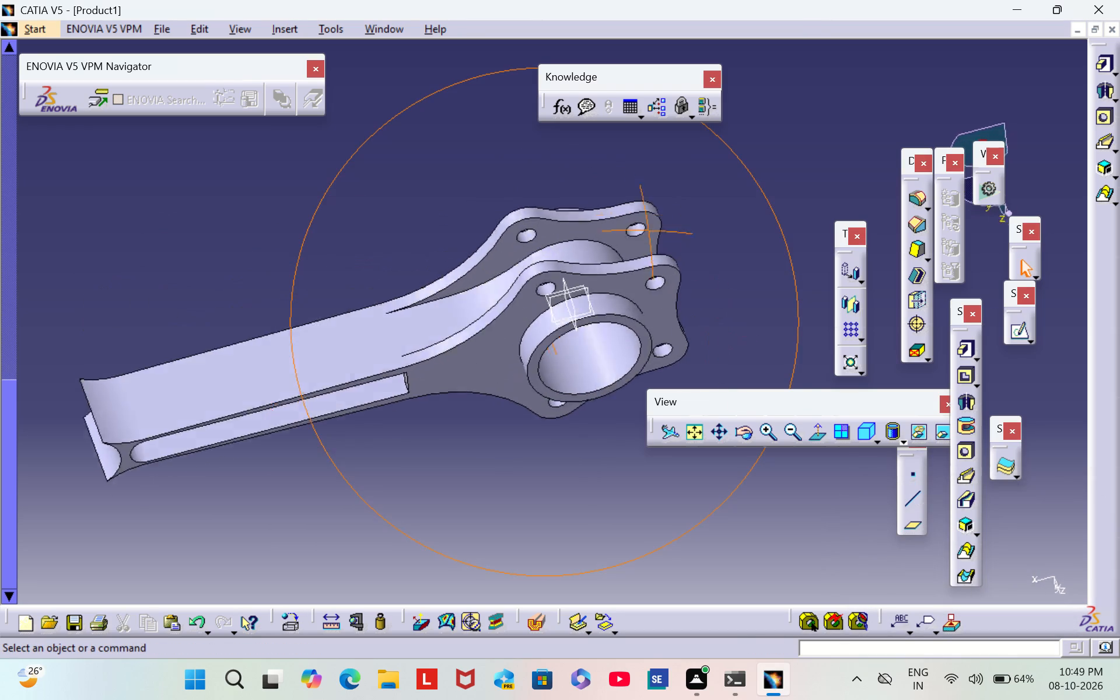
middle_drag(642, 218, 578, 134)
right_drag(642, 218, 578, 134)
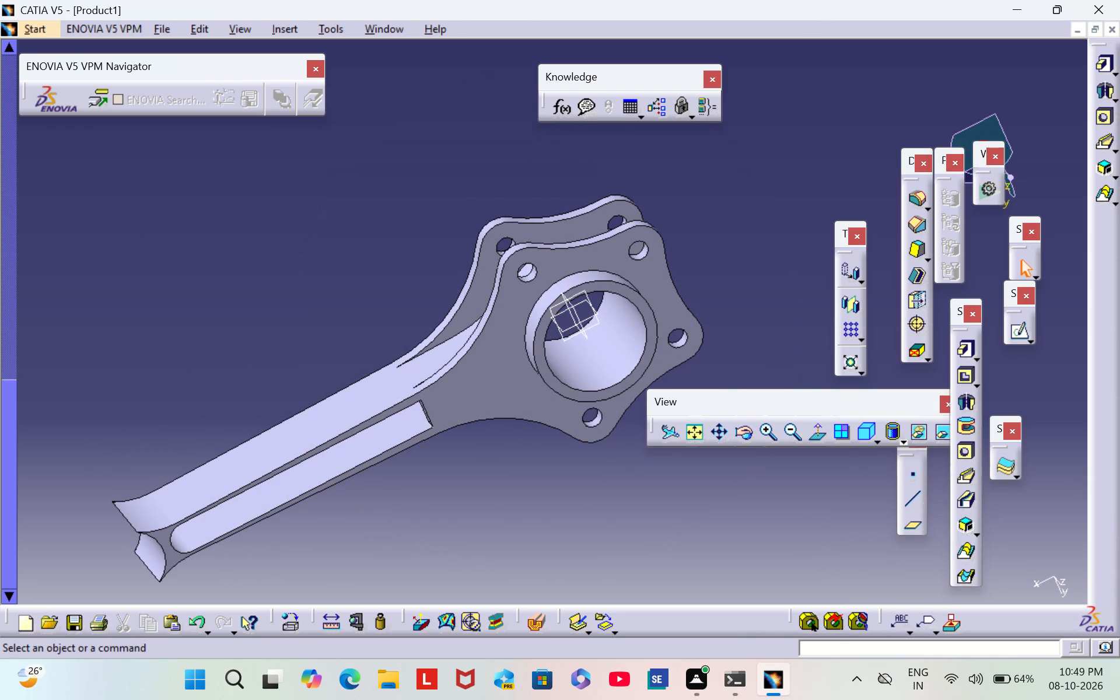
middle_drag(739, 256, 665, 286)
right_drag(738, 256, 665, 286)
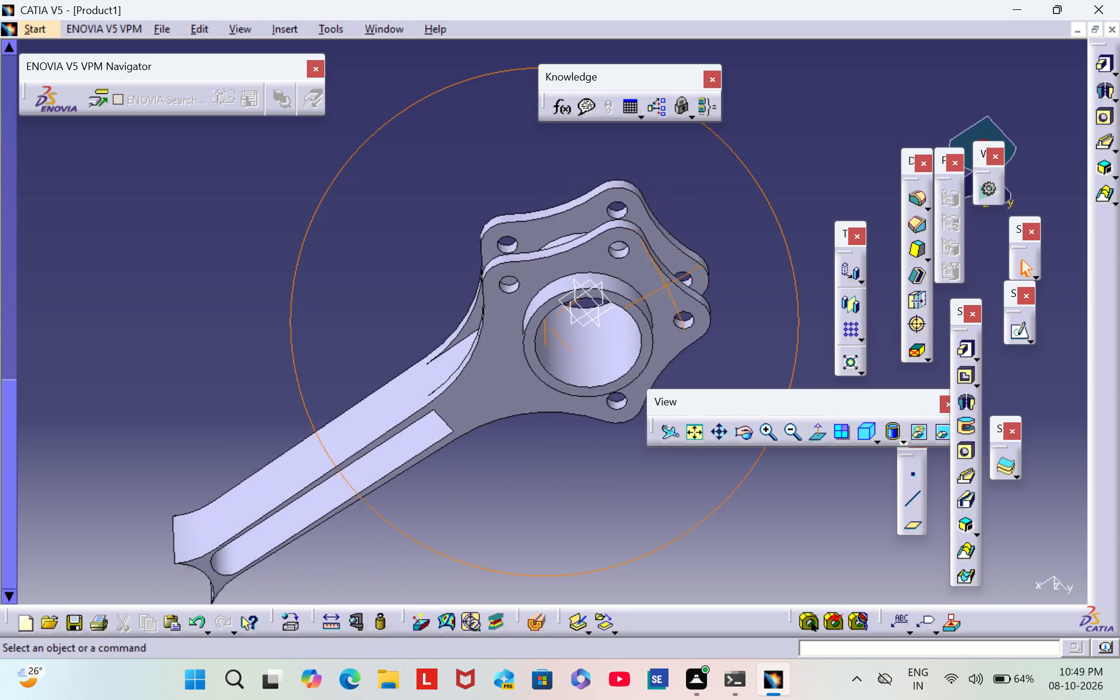
middle_drag(665, 286, 414, 309)
right_drag(665, 286, 414, 309)
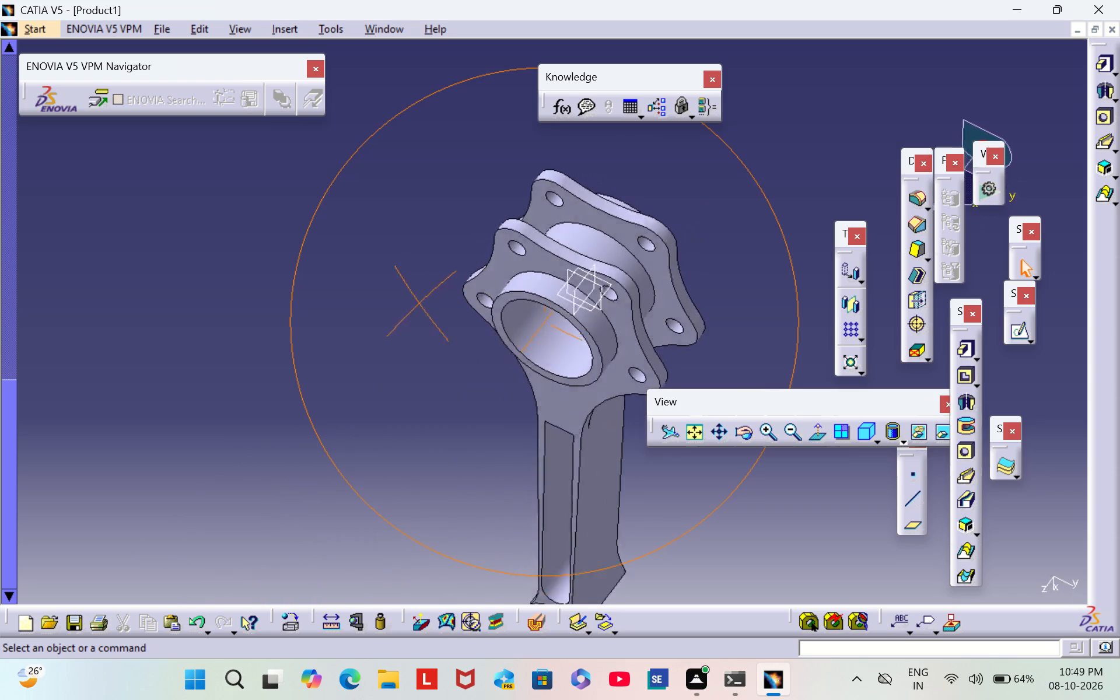
middle_drag(414, 309, 482, 290)
right_drag(414, 309, 482, 290)
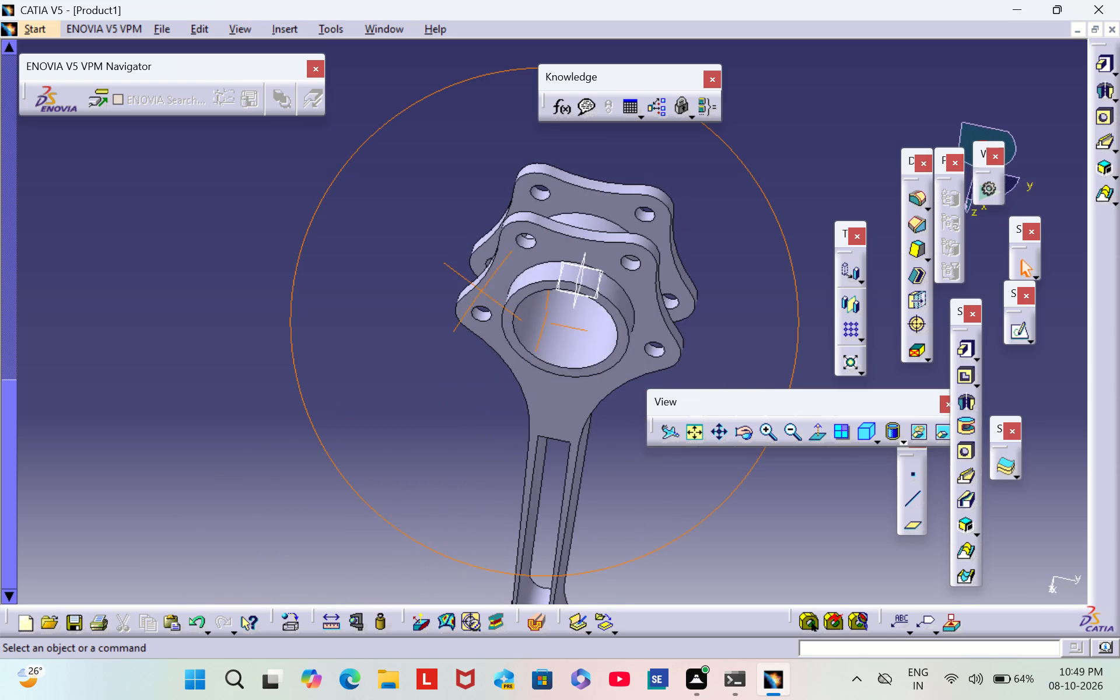
middle_drag(482, 290, 339, 414)
right_drag(482, 290, 339, 414)
middle_drag(339, 414, 401, 380)
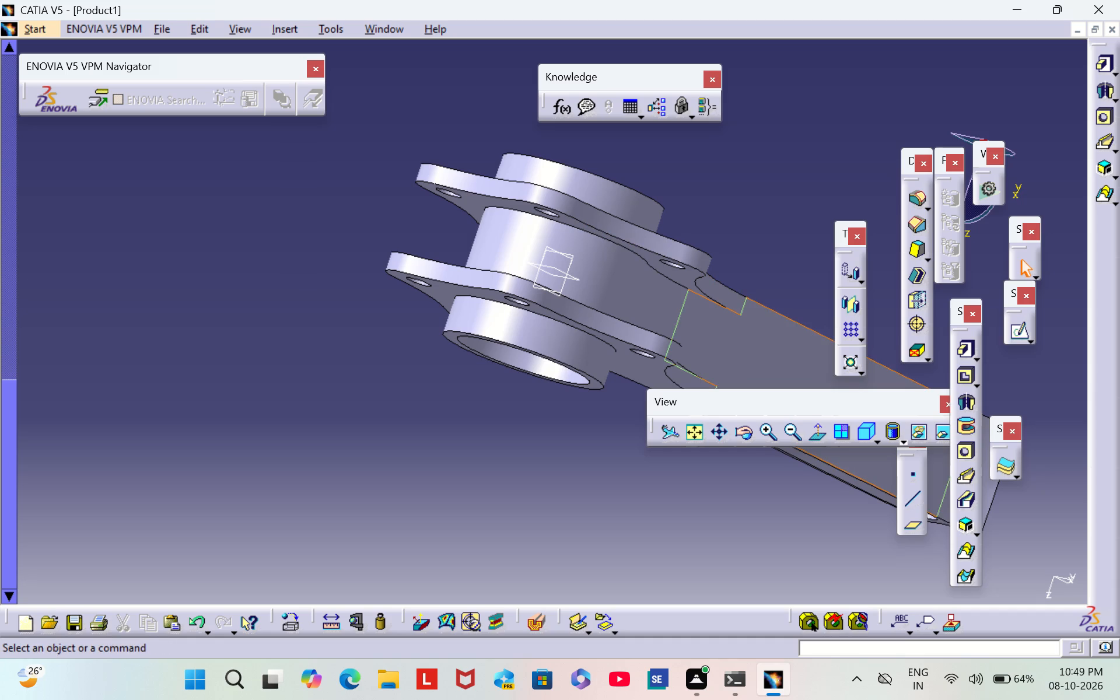
right_click(723, 236)
middle_click(723, 236)
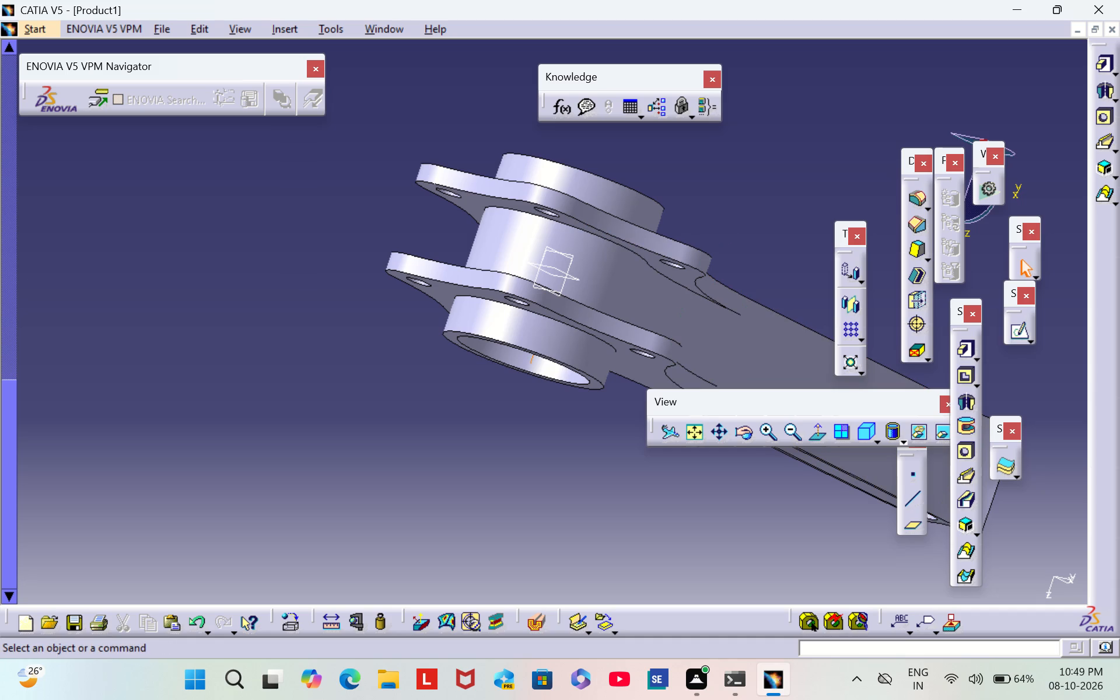
scroll(723, 235, down, 1)
middle_drag(566, 356, 567, 366)
right_drag(566, 356, 567, 367)
middle_click(567, 366)
middle_drag(482, 488, 440, 352)
right_drag(443, 393, 440, 352)
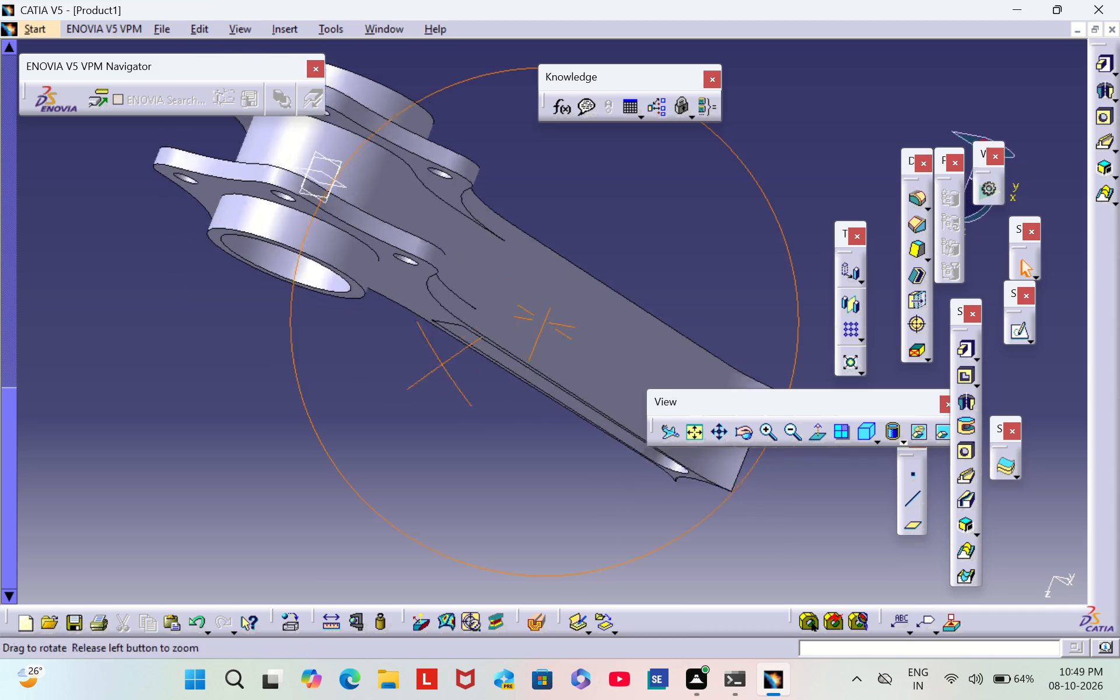
middle_drag(440, 352, 454, 257)
right_drag(440, 352, 454, 257)
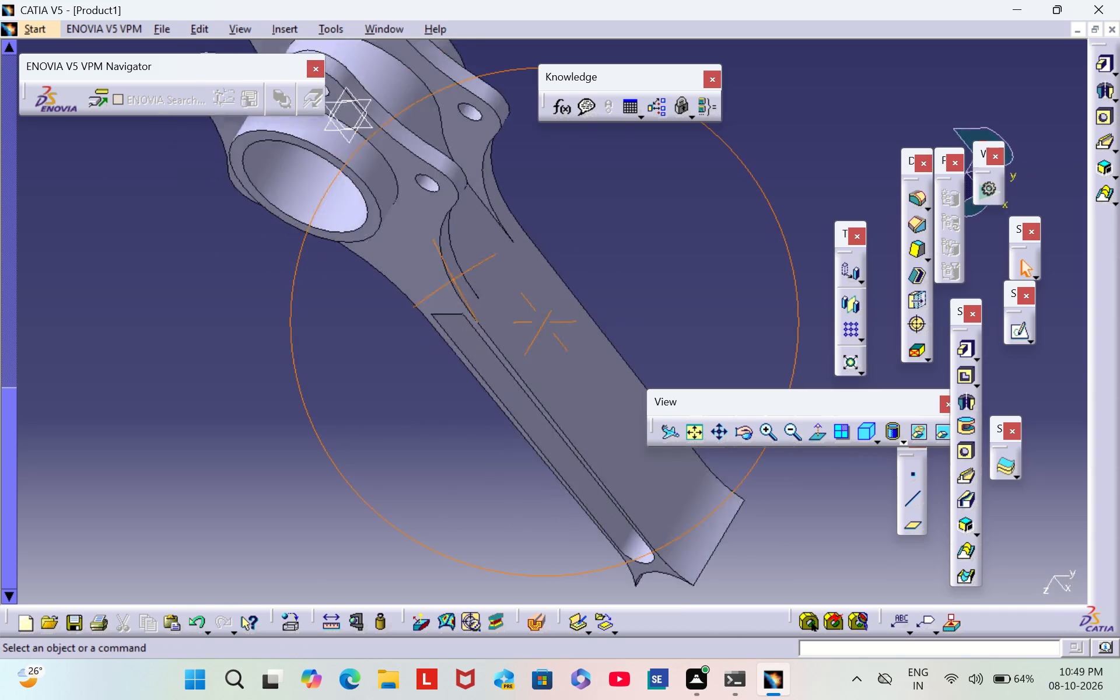
middle_drag(454, 257, 799, 346)
right_drag(454, 257, 799, 346)
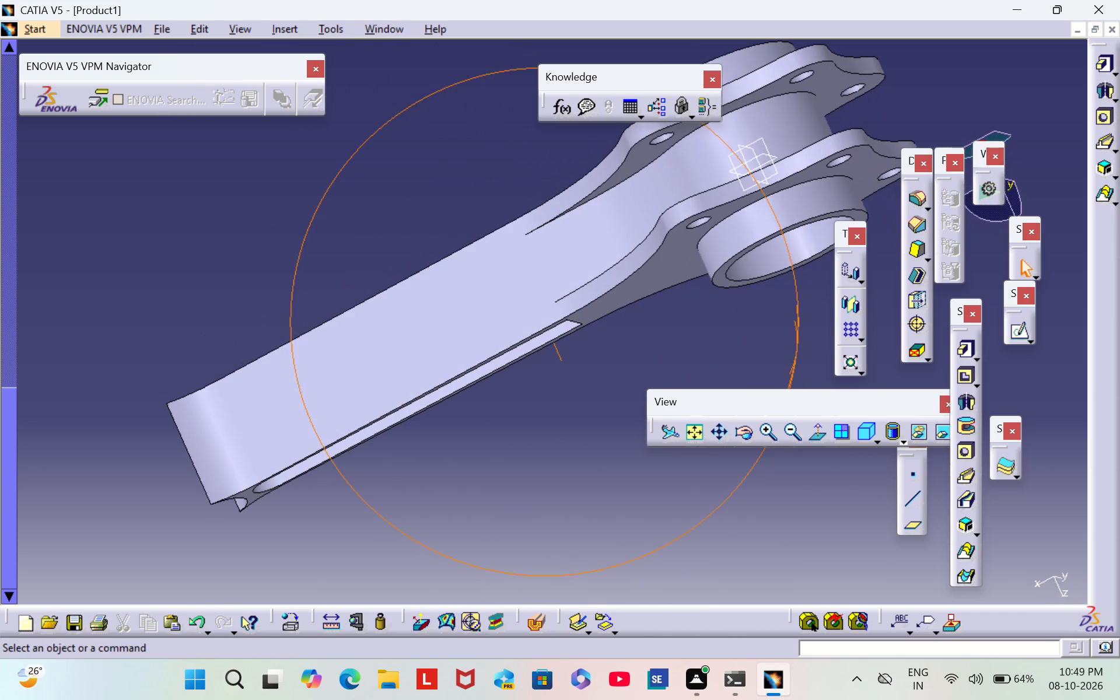
middle_drag(799, 346, 450, 404)
right_drag(799, 346, 450, 404)
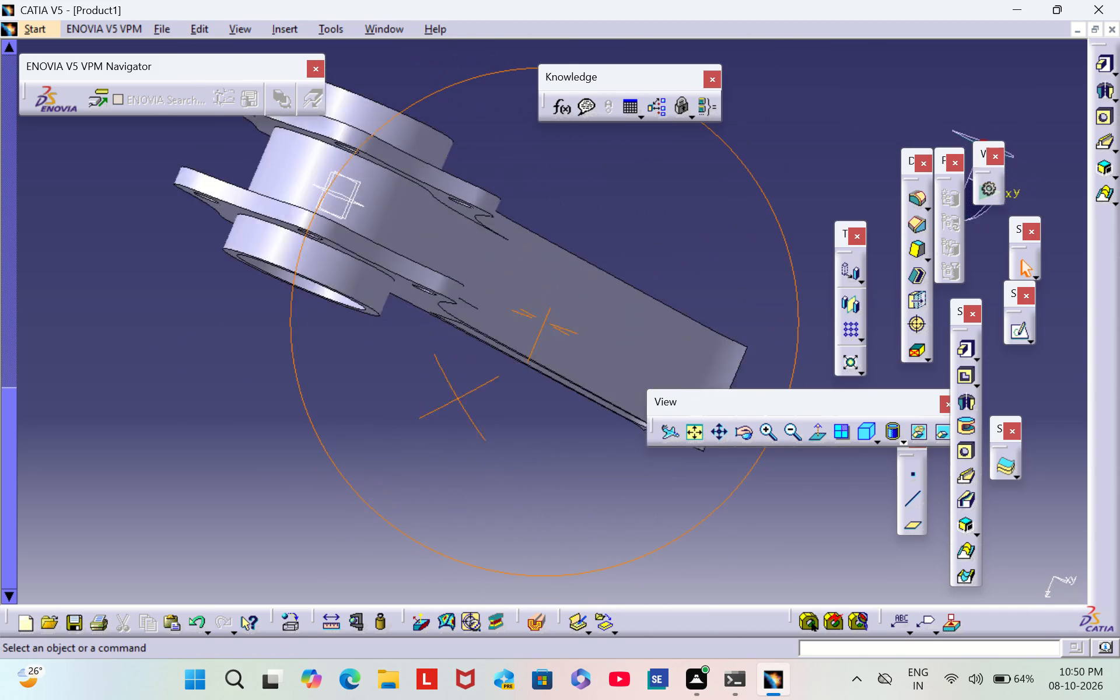
middle_drag(450, 404, 322, 519)
right_drag(450, 404, 322, 519)
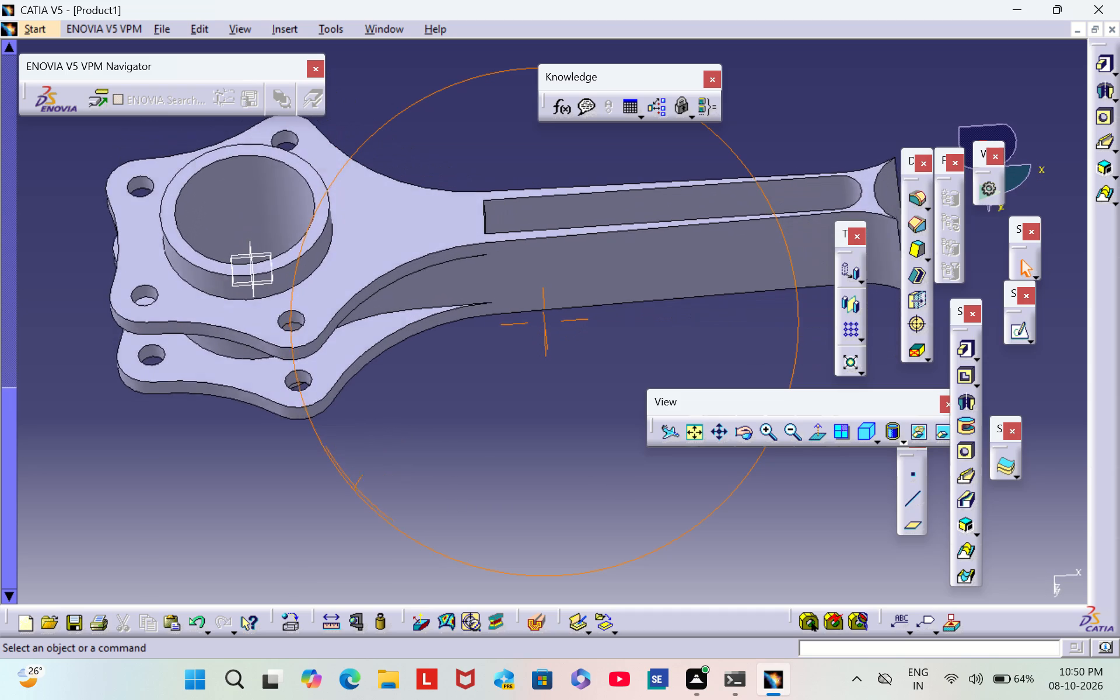
right_drag(322, 519, 328, 521)
middle_drag(322, 519, 328, 521)
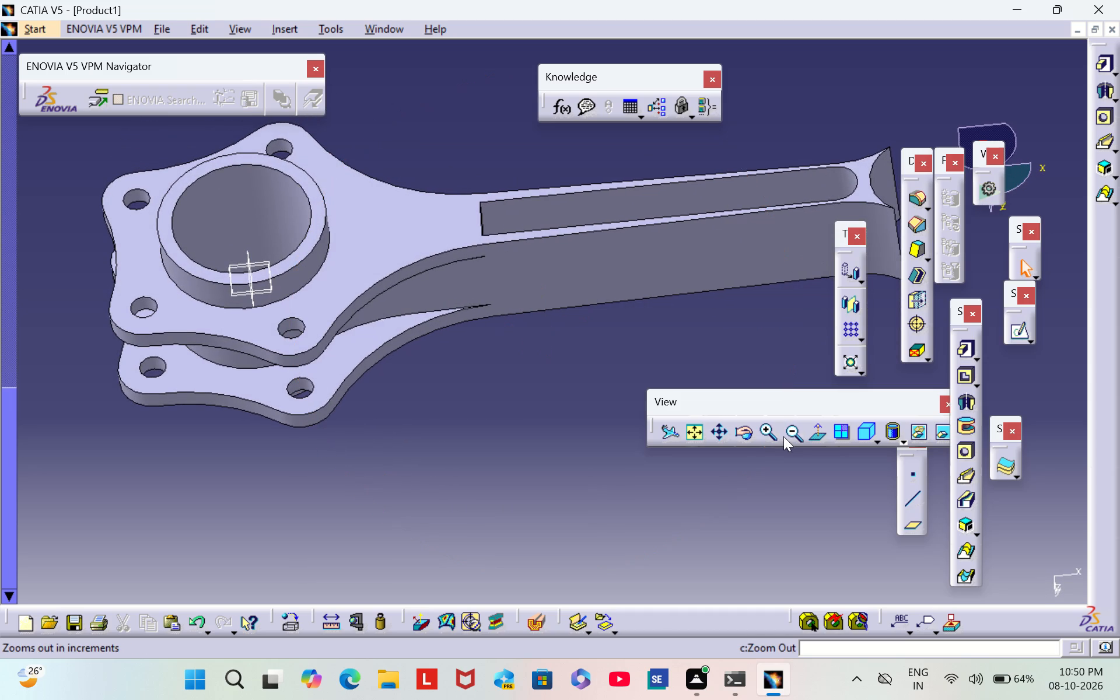
click(784, 436)
click(784, 435)
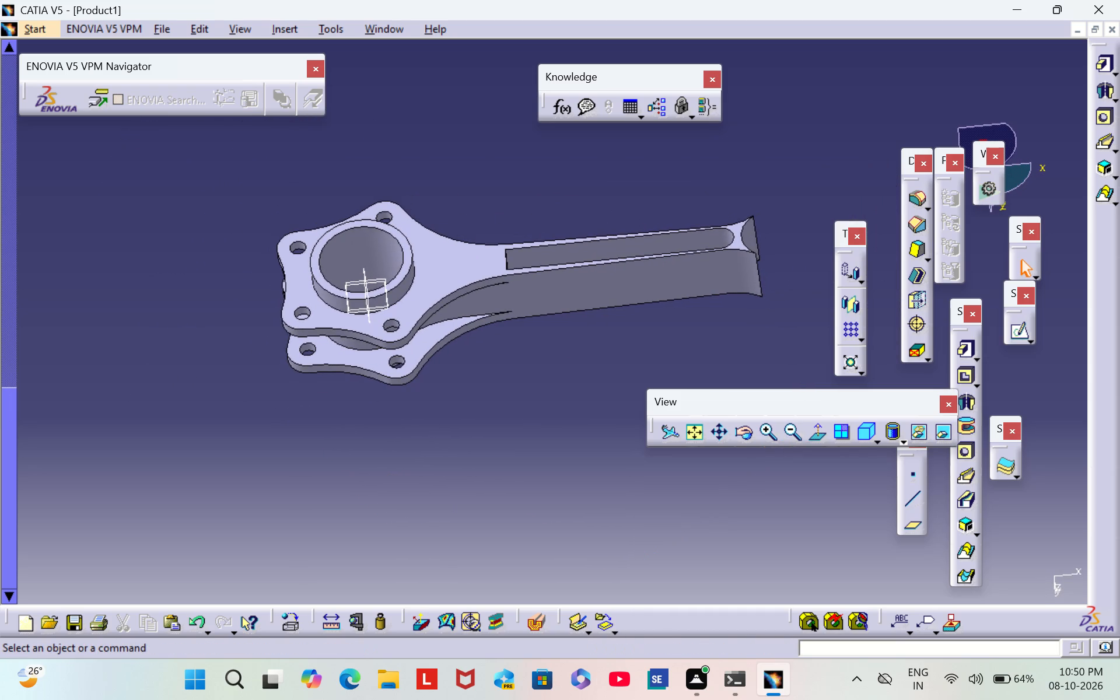
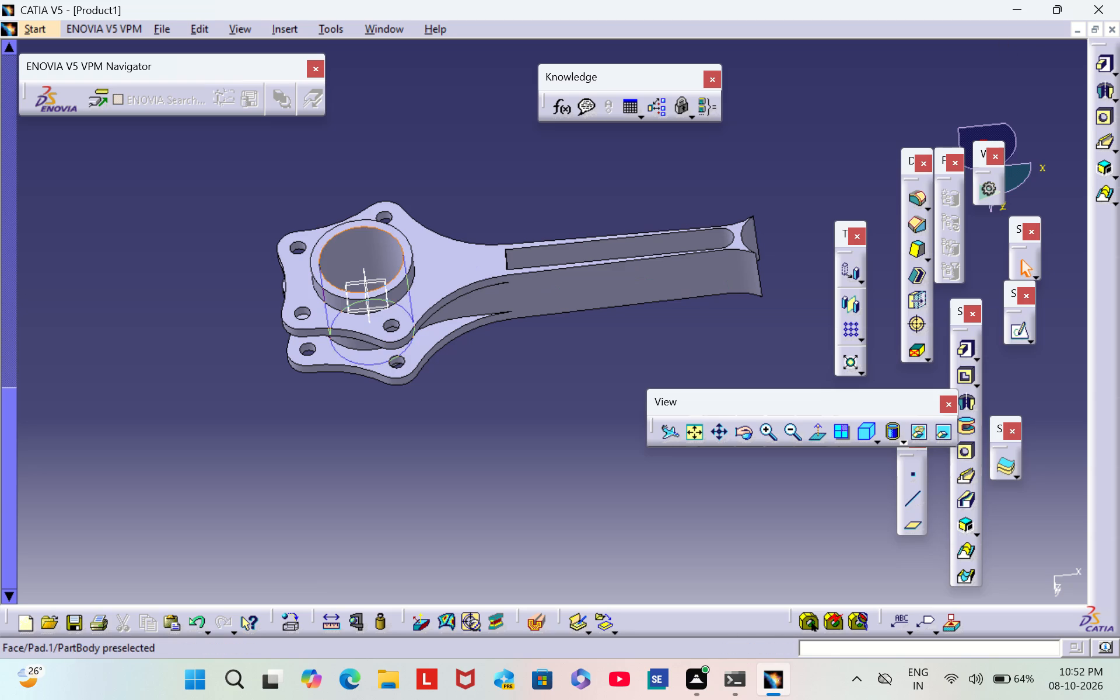
In a new sketch on the mirrored flange's outer face, displayed in wireframe, project the slot's fork-end arc and one long straight edge.
click(450, 260)
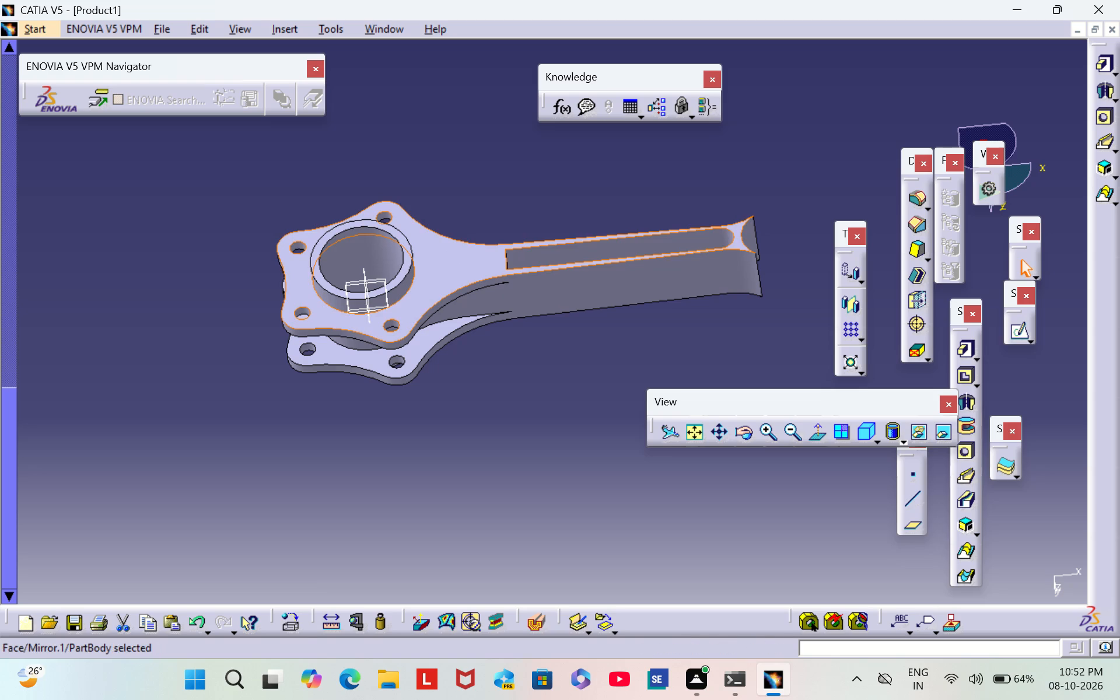
click(1017, 334)
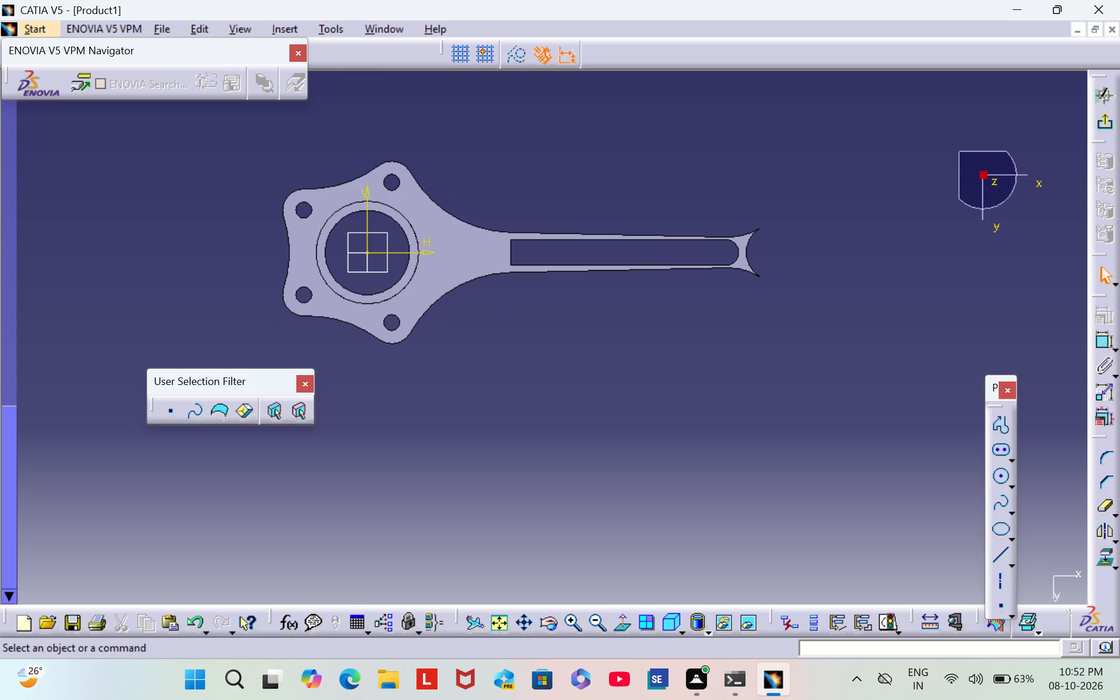
click(695, 626)
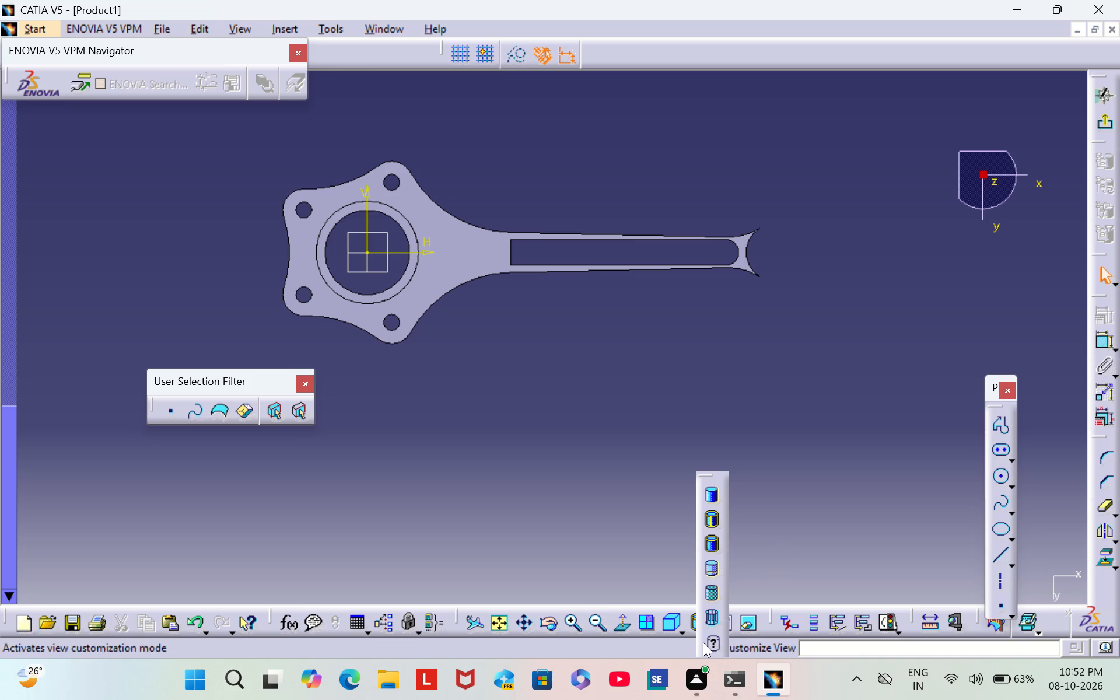
click(715, 625)
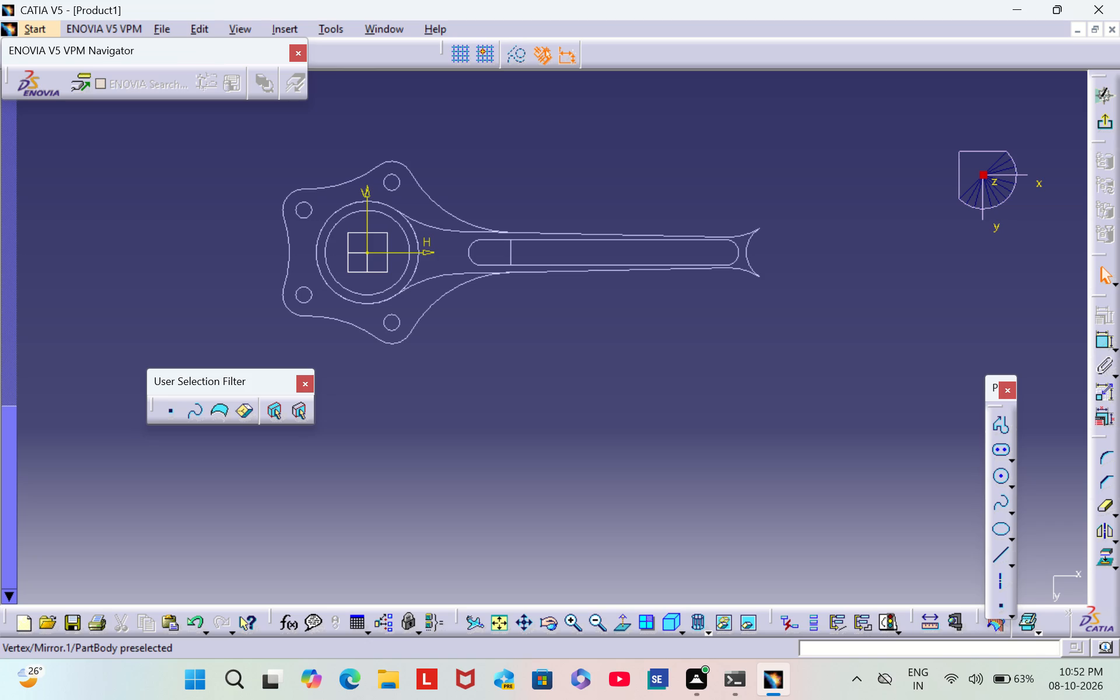
click(736, 252)
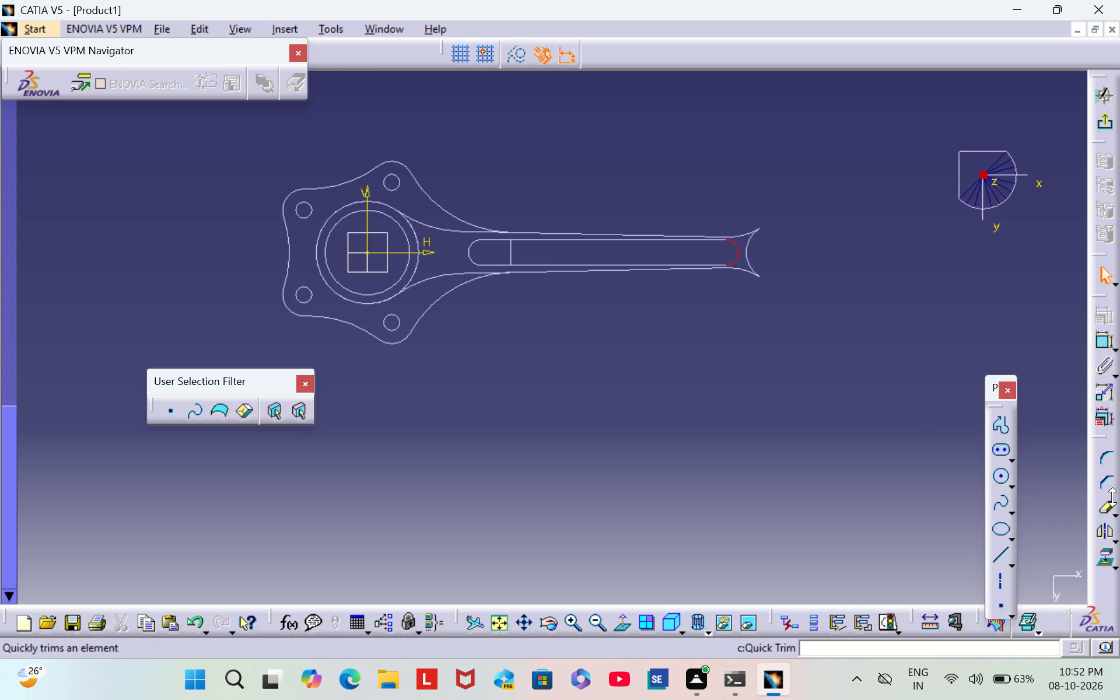
click(1106, 561)
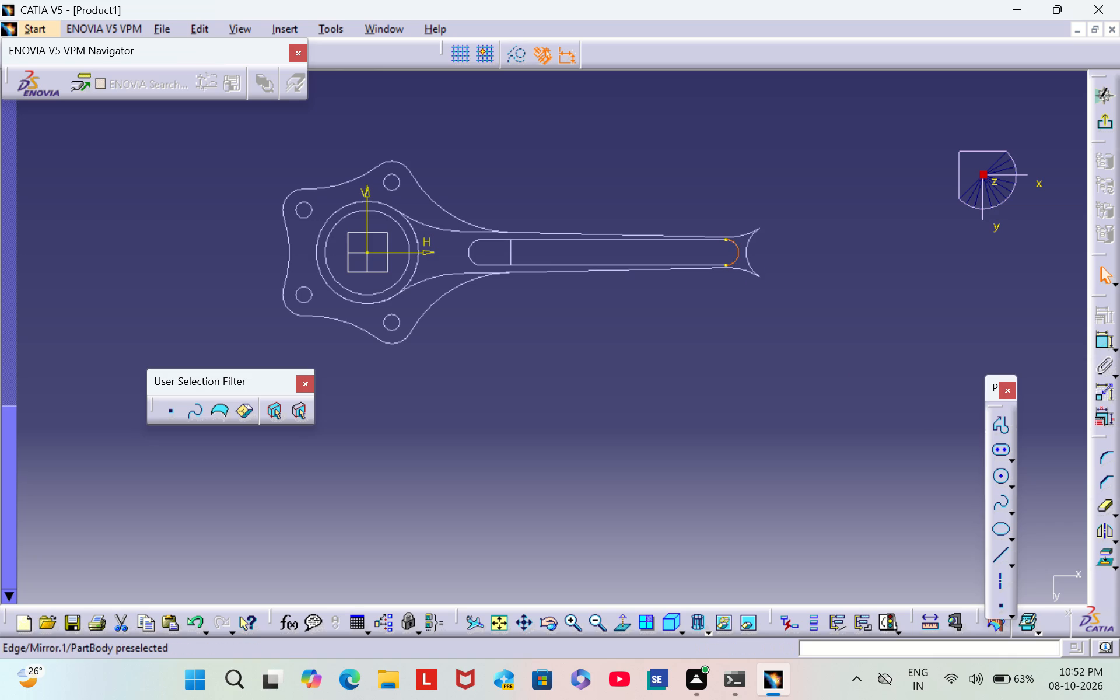
click(603, 241)
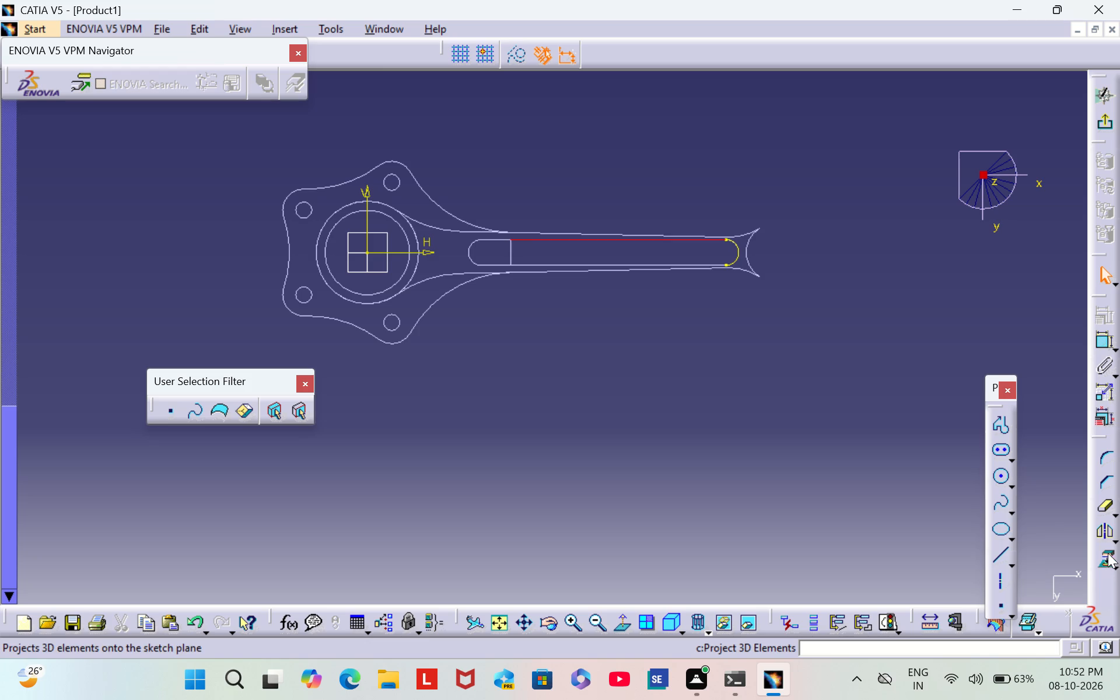
click(1108, 553)
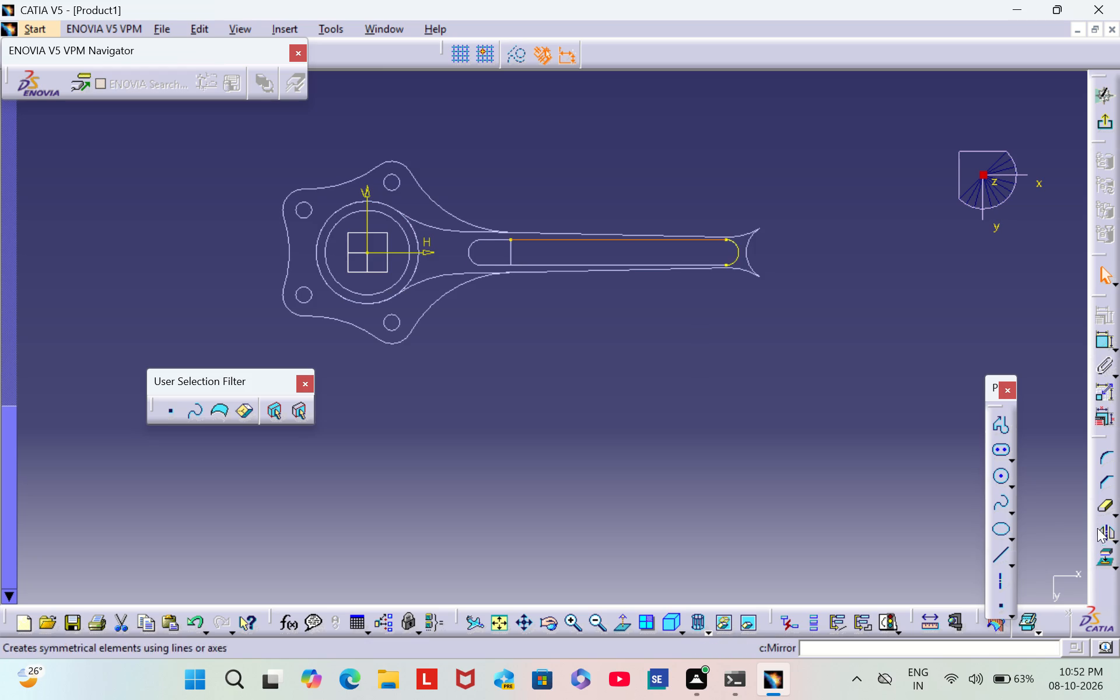
double_click(1105, 558)
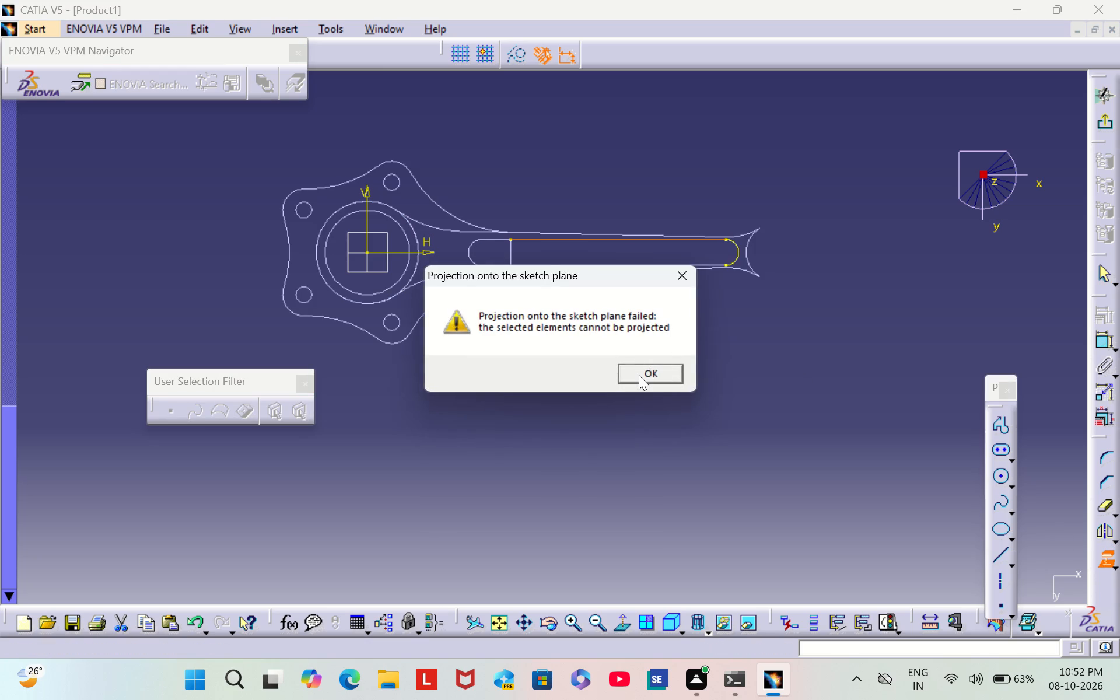
click(639, 375)
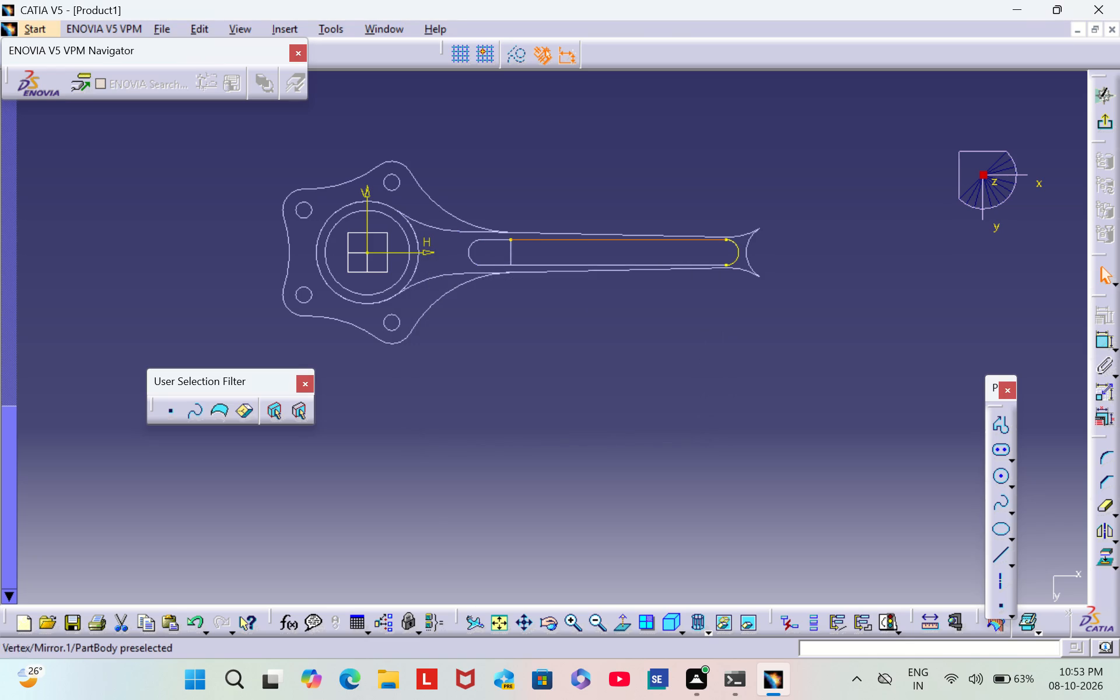
Complete the slot outline by projecting the cylinder-end arc, both short straight edges and the remaining long edge, and exit the sketch.
click(488, 237)
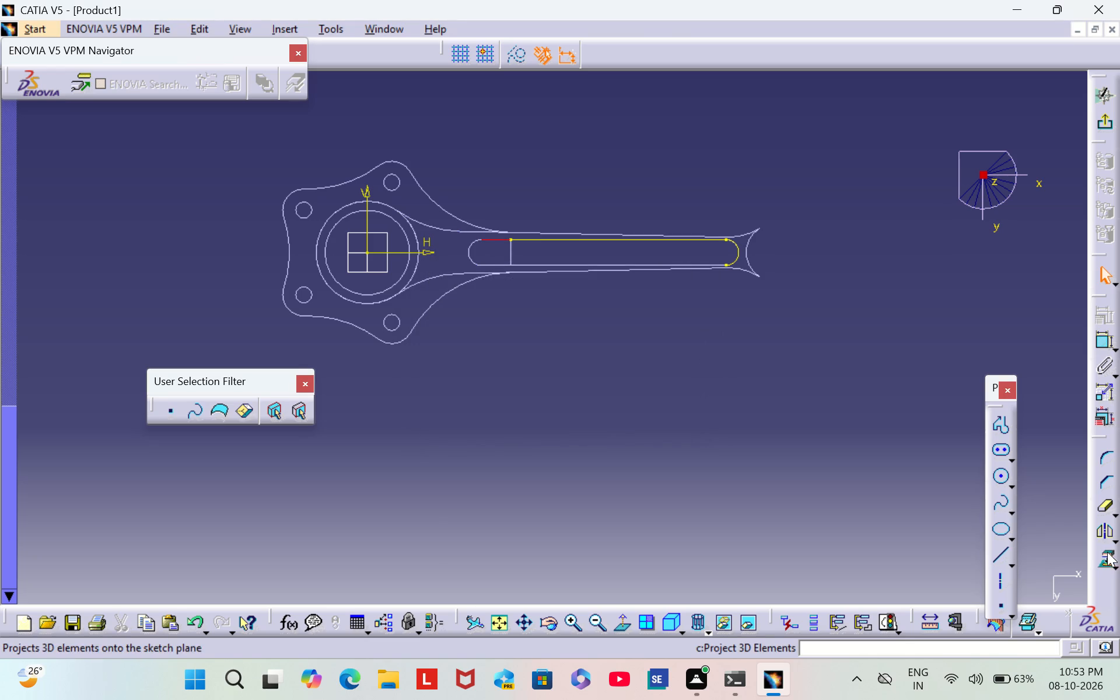
click(1107, 552)
click(468, 254)
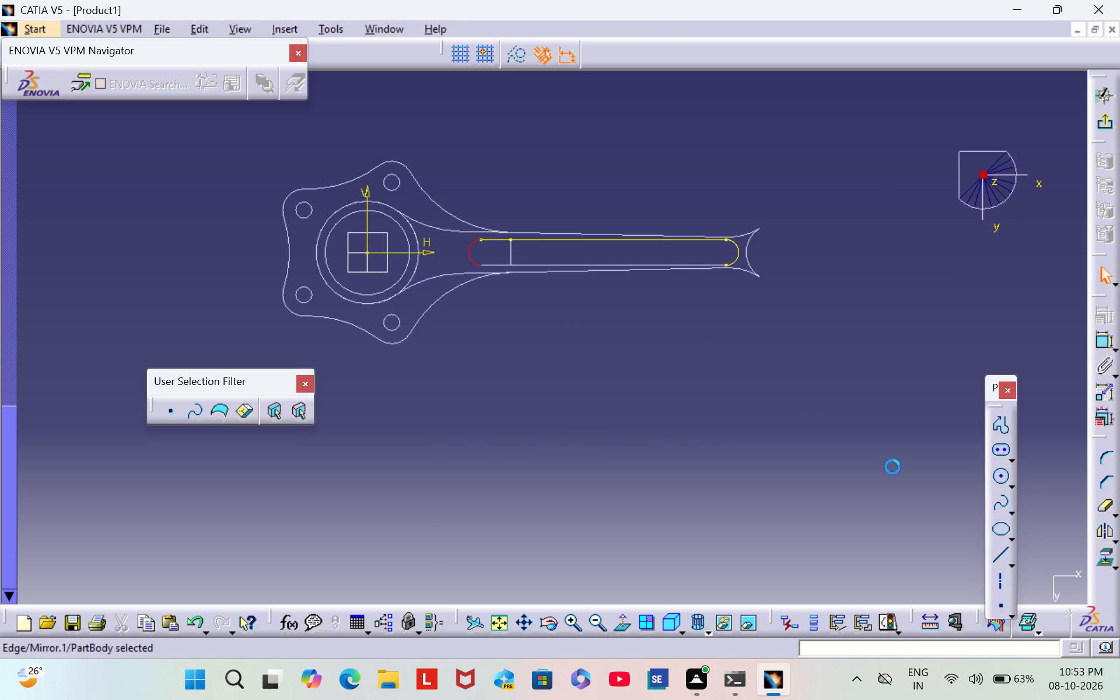
click(1104, 556)
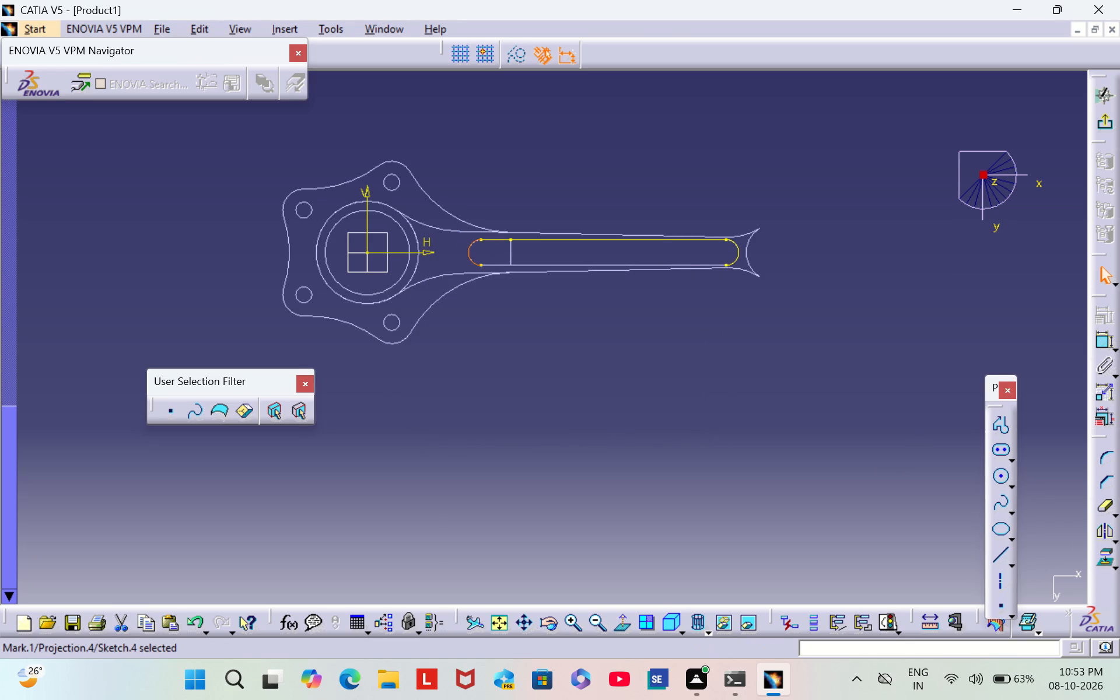
click(492, 267)
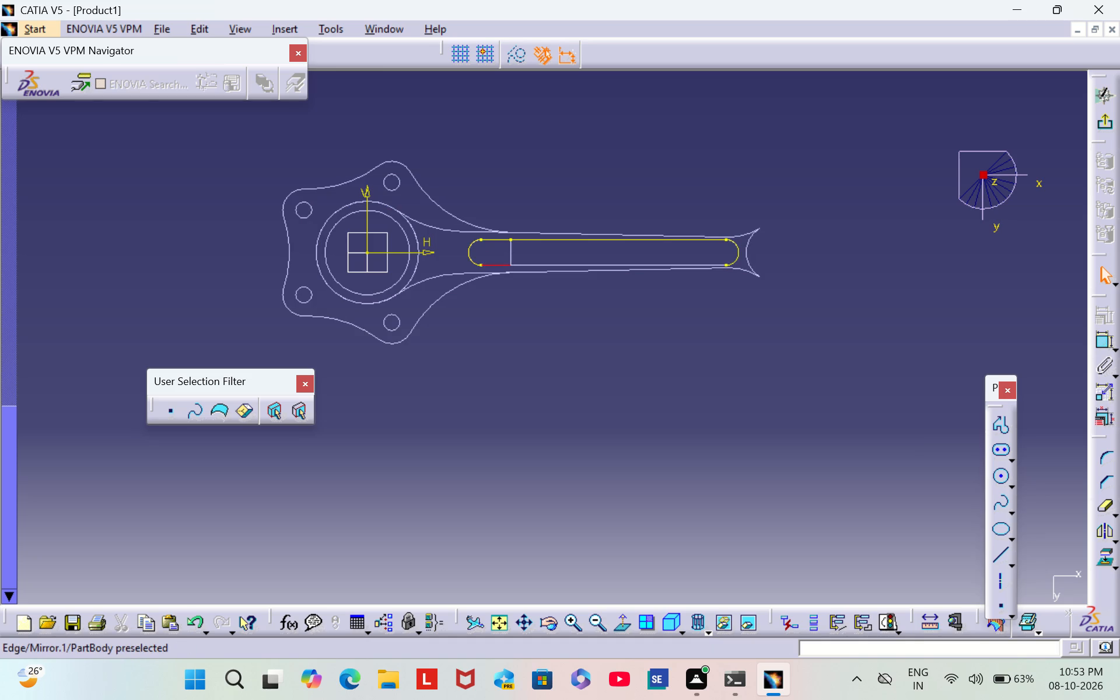
click(1102, 554)
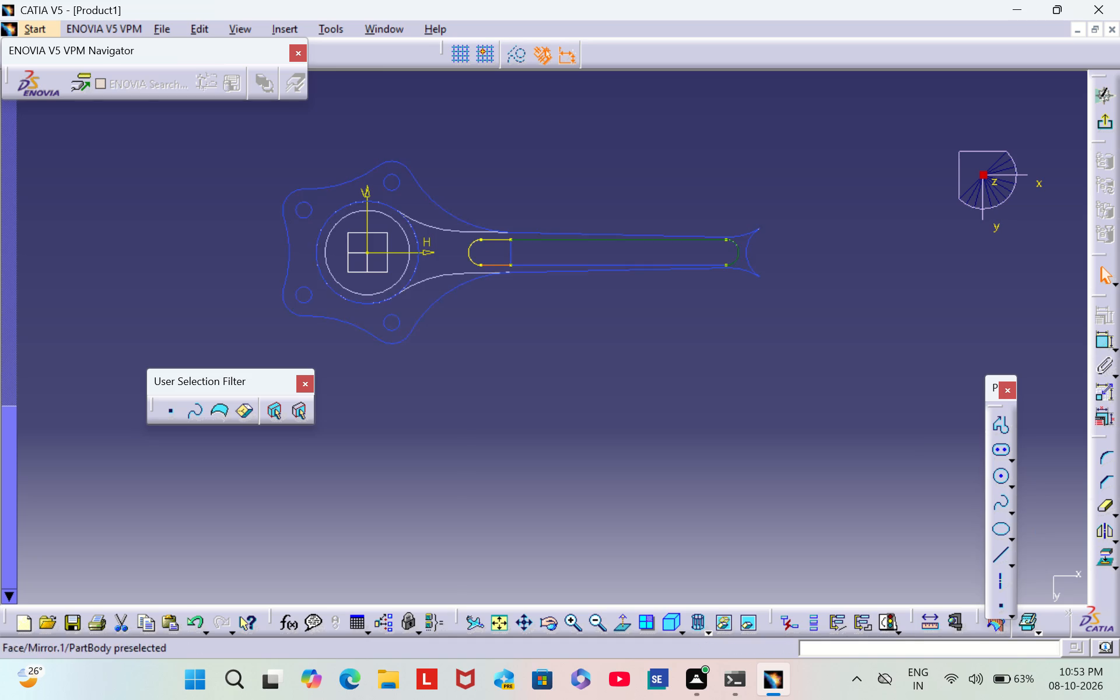
click(617, 264)
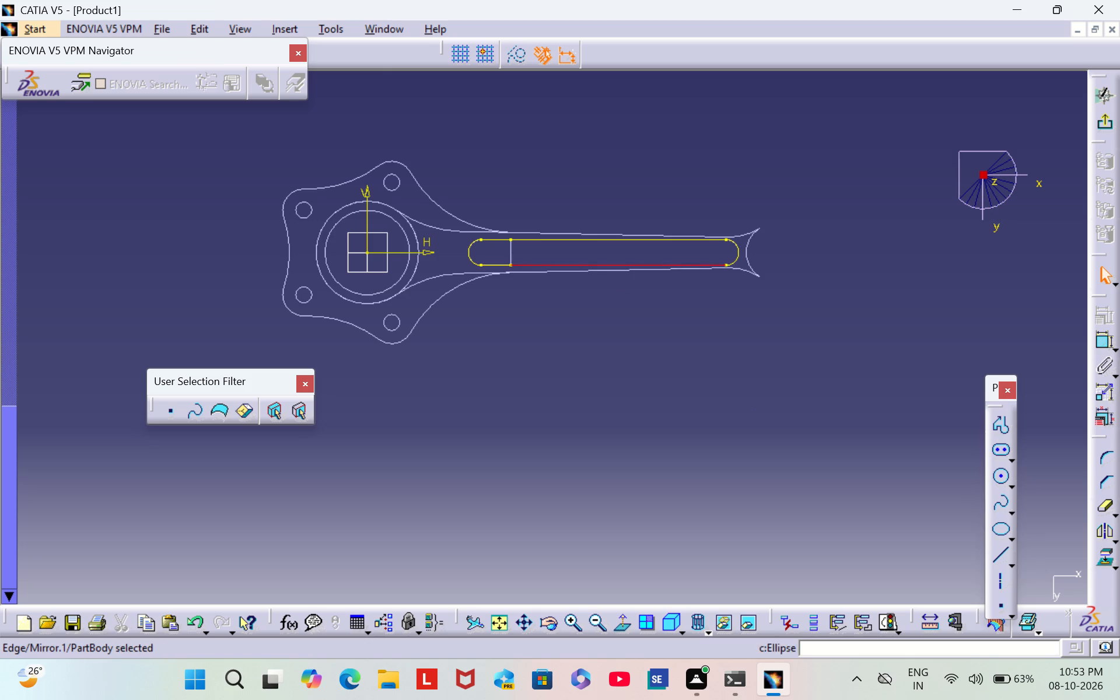
click(1116, 553)
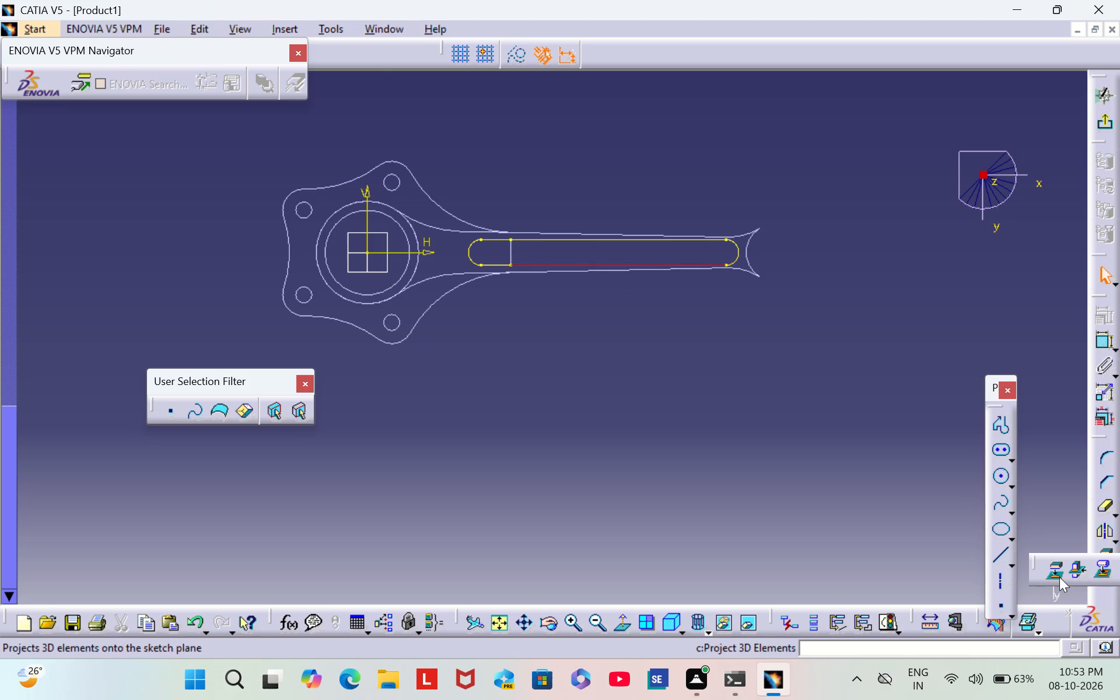
click(1058, 576)
click(836, 339)
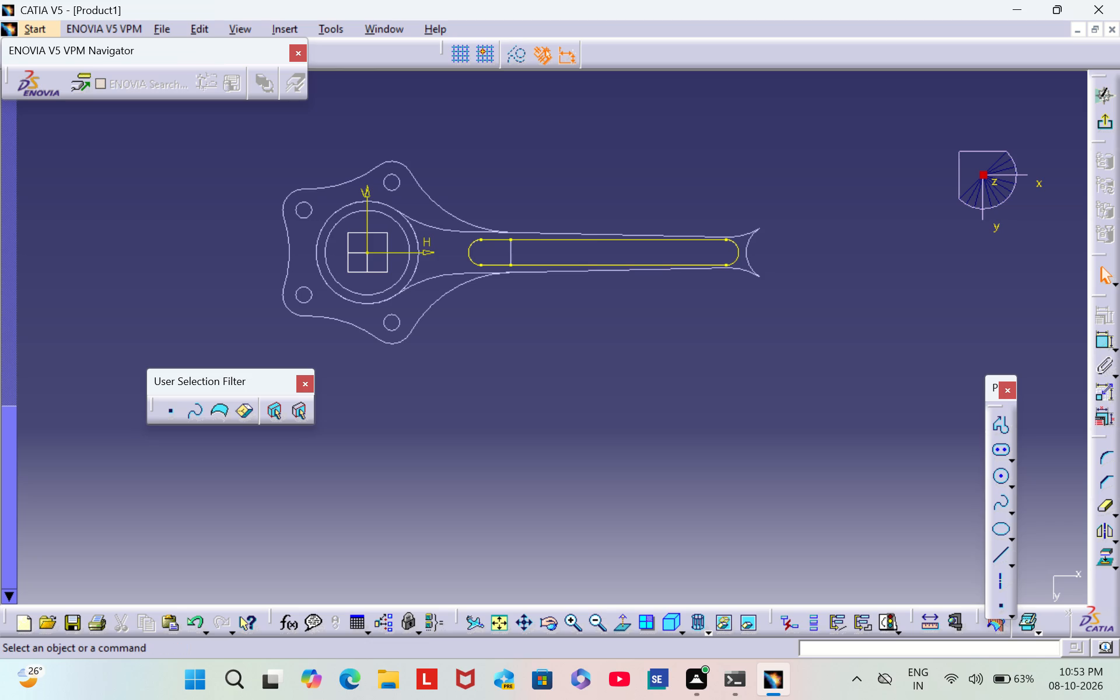
click(1108, 124)
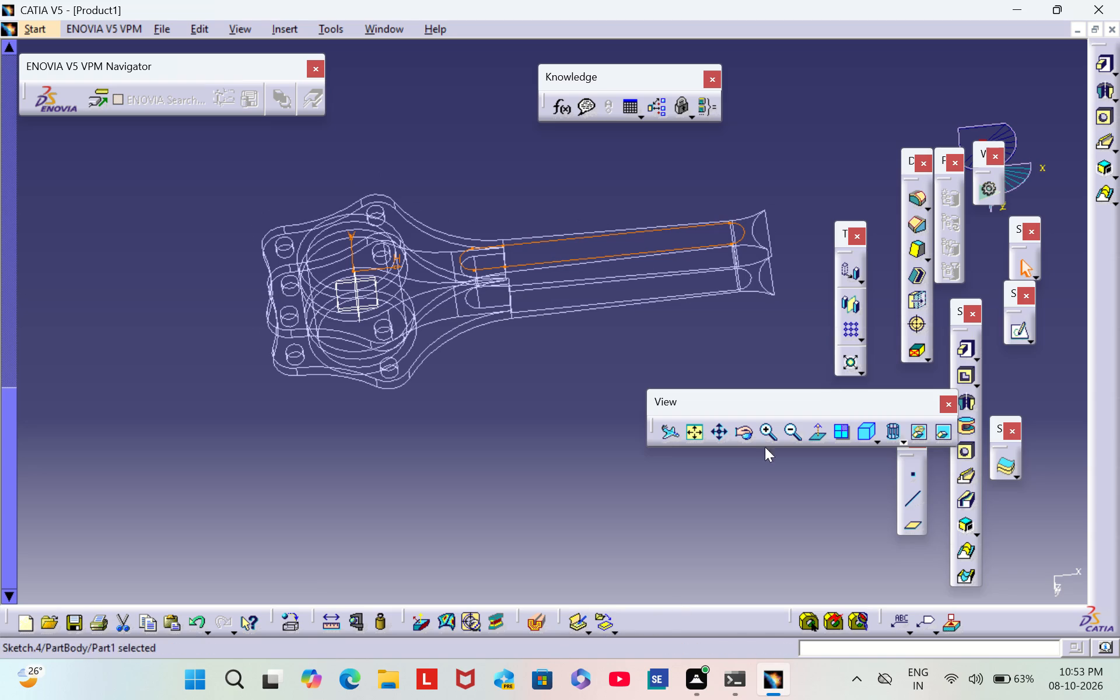
Reopen the slot outline sketch, restore the shaded display with edges, and exit the sketch.
click(1014, 335)
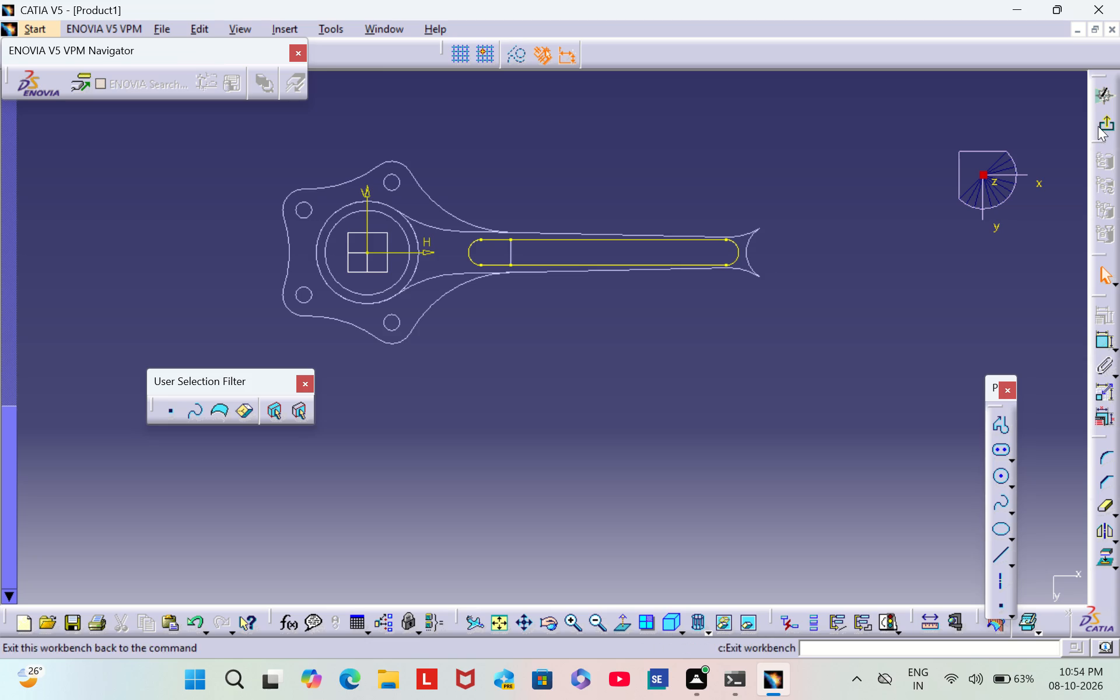
click(1114, 118)
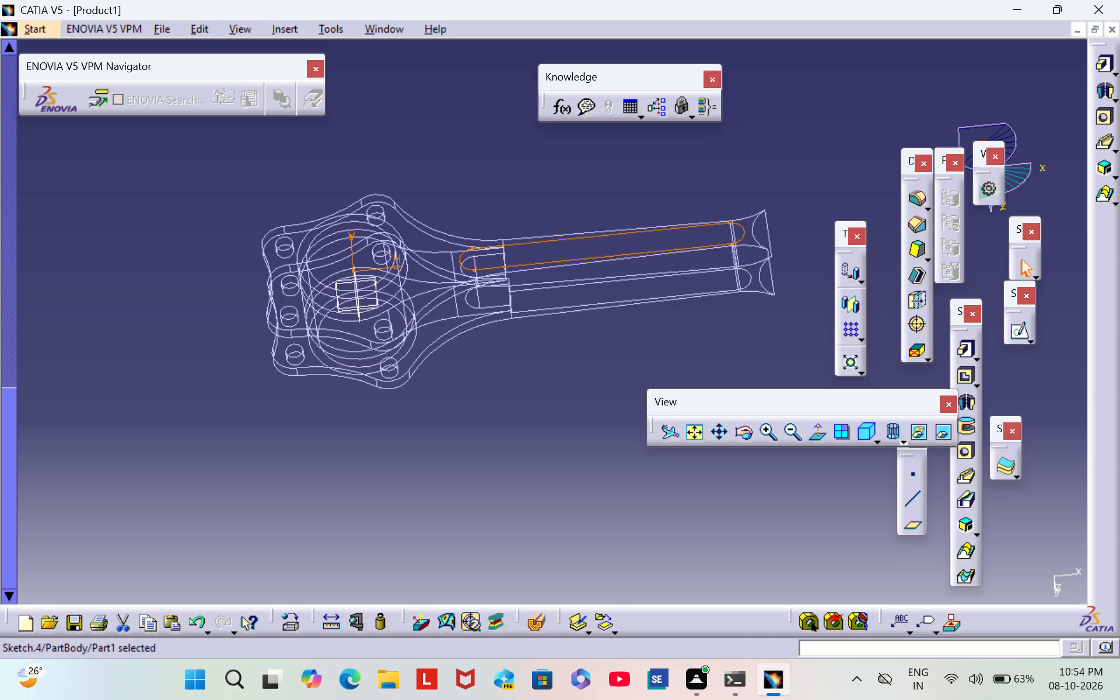
click(1012, 338)
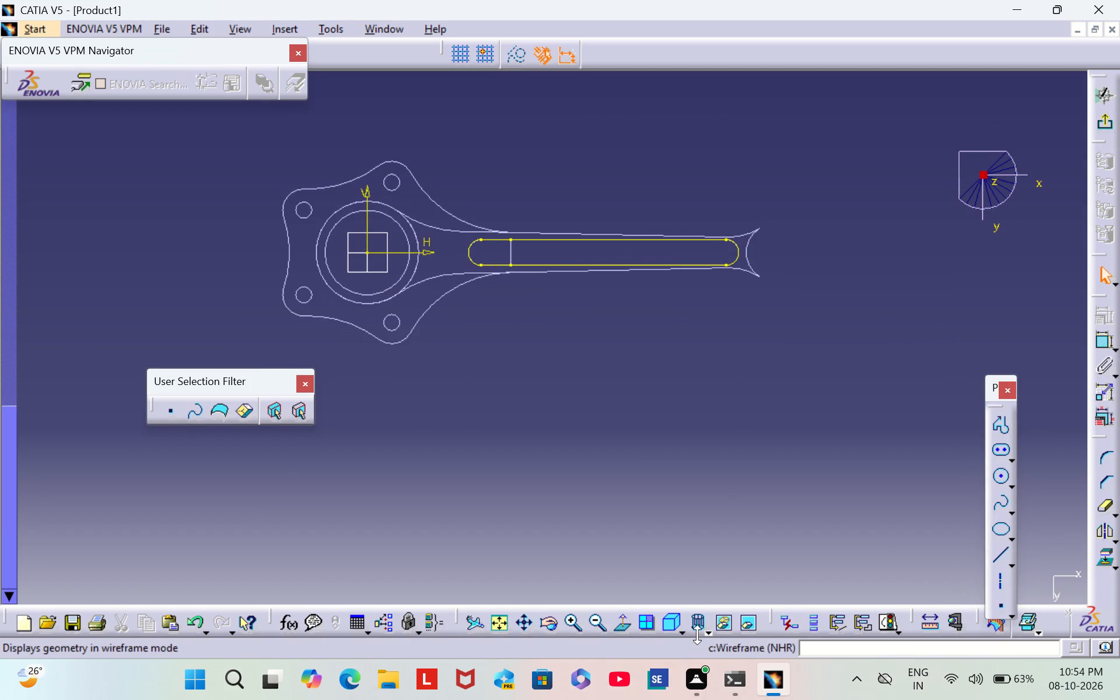
click(698, 632)
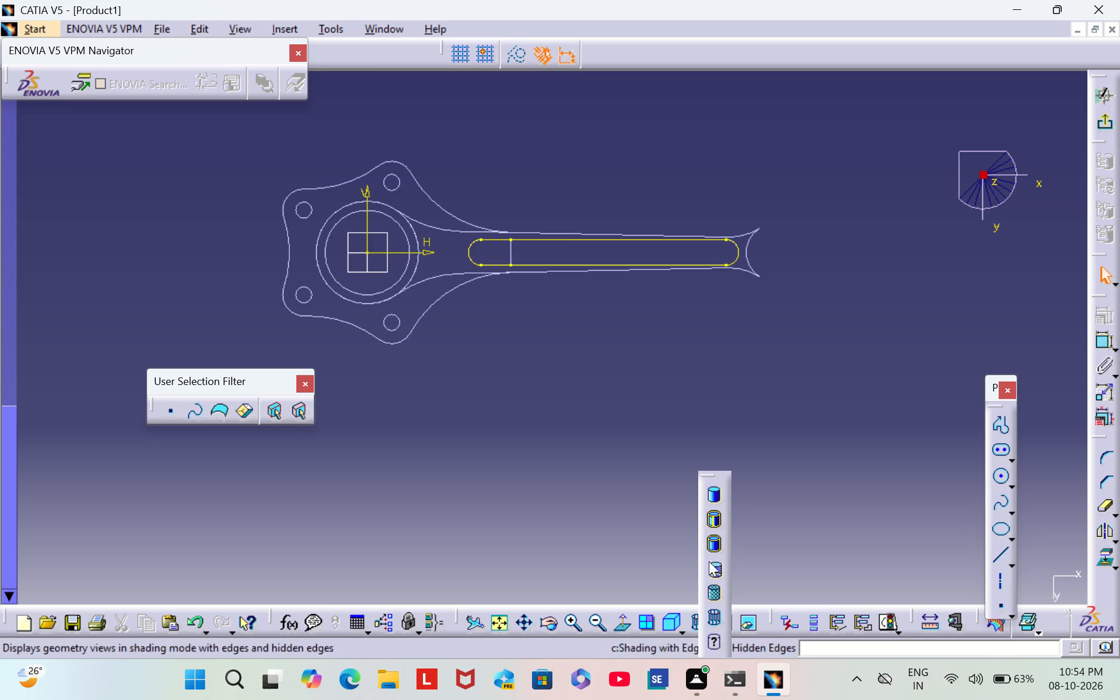
click(714, 543)
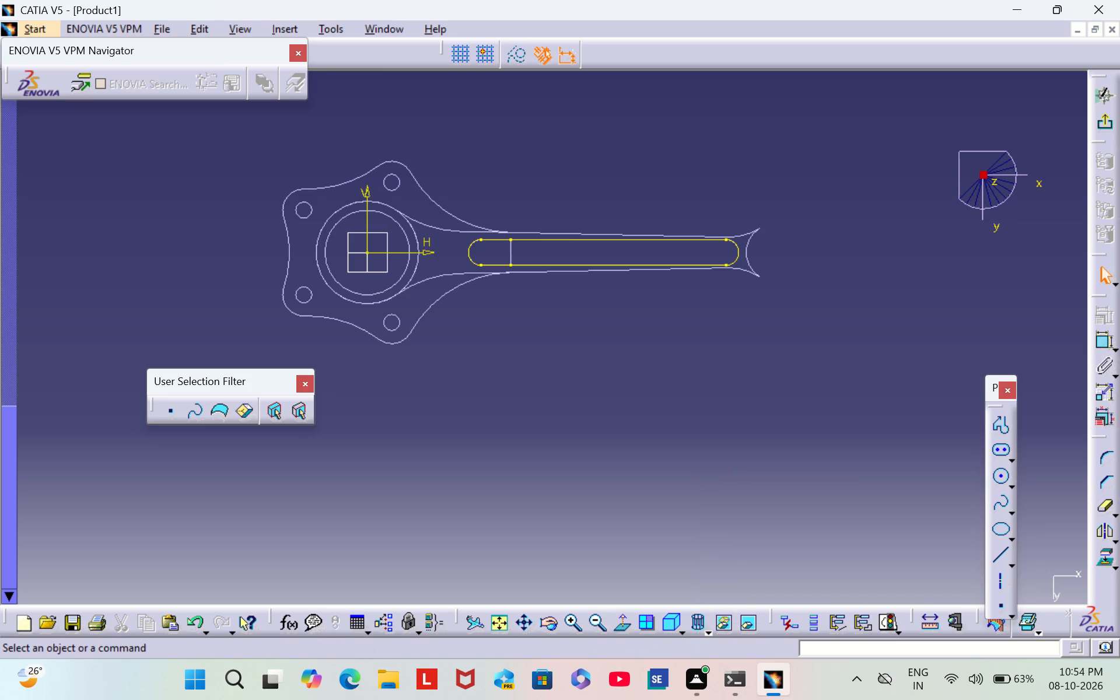
click(839, 430)
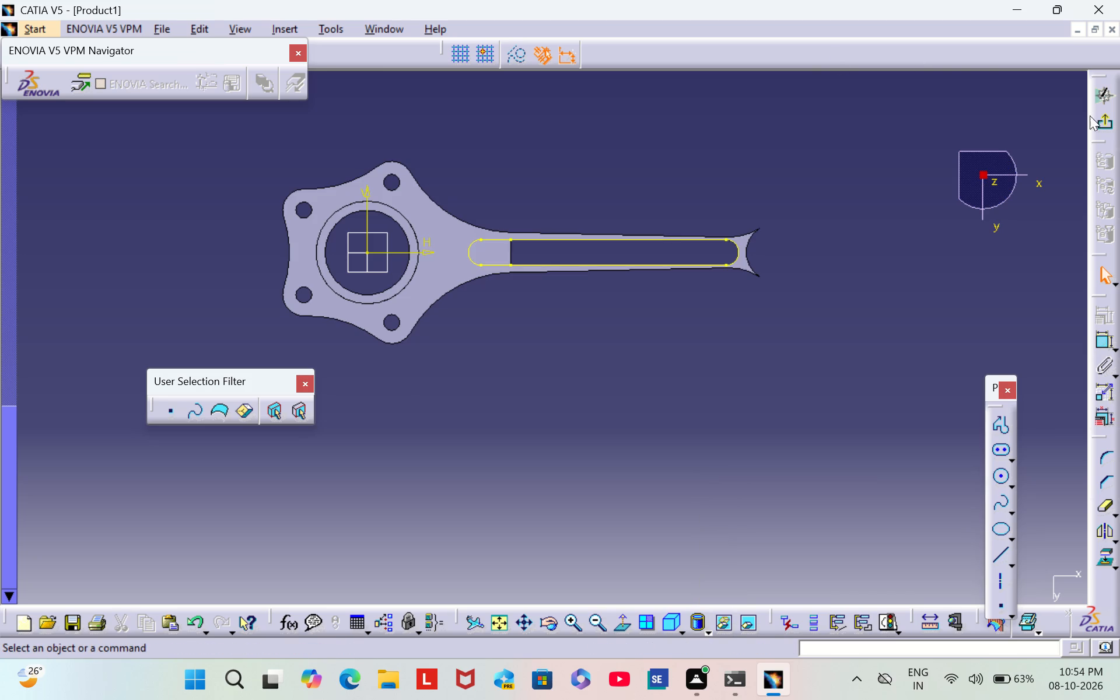
click(1109, 127)
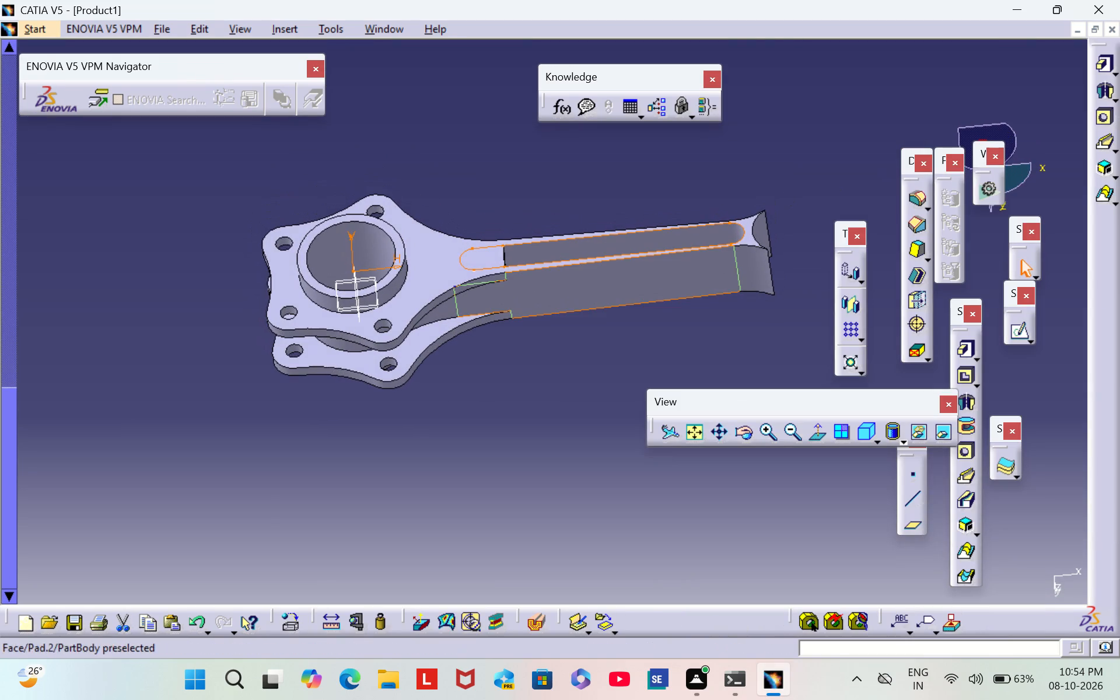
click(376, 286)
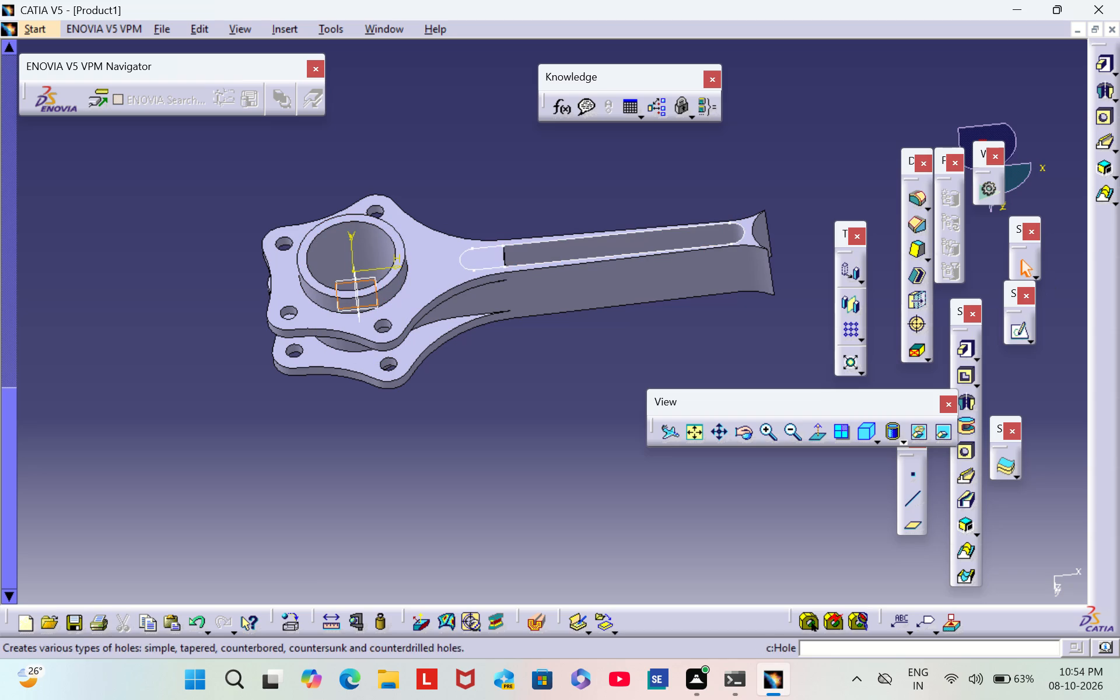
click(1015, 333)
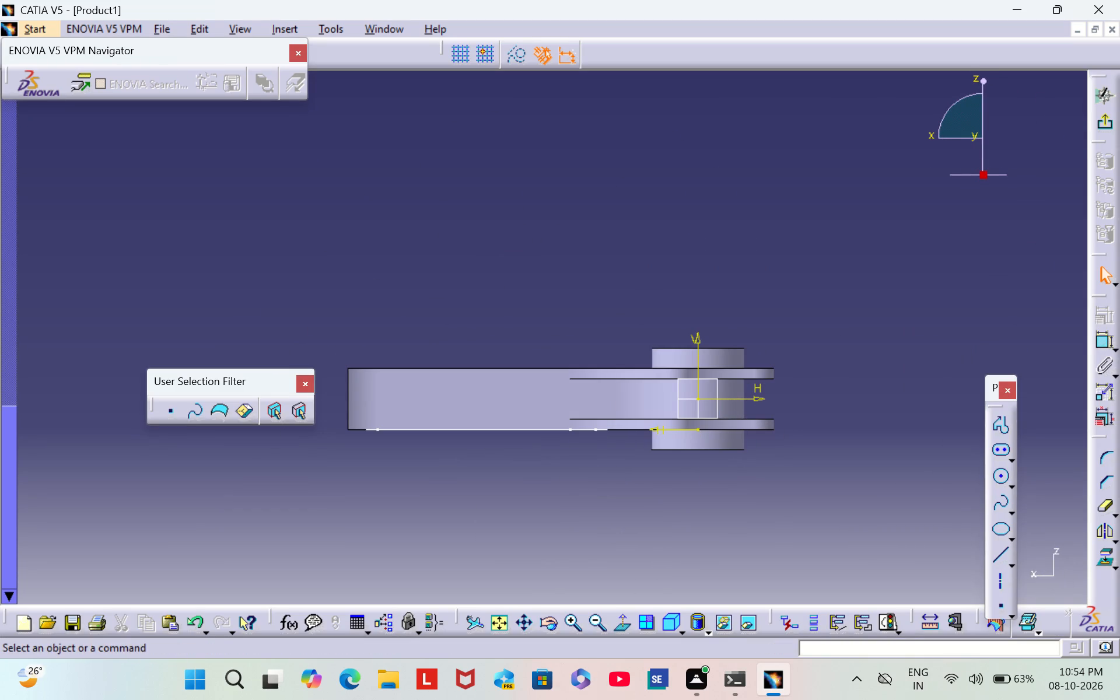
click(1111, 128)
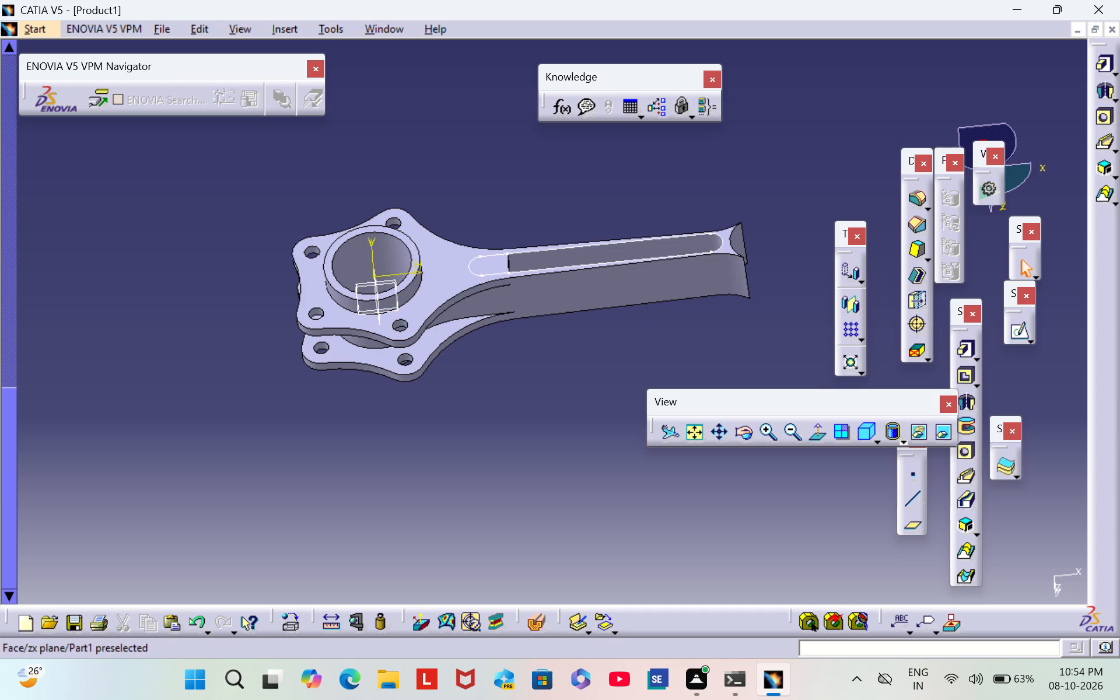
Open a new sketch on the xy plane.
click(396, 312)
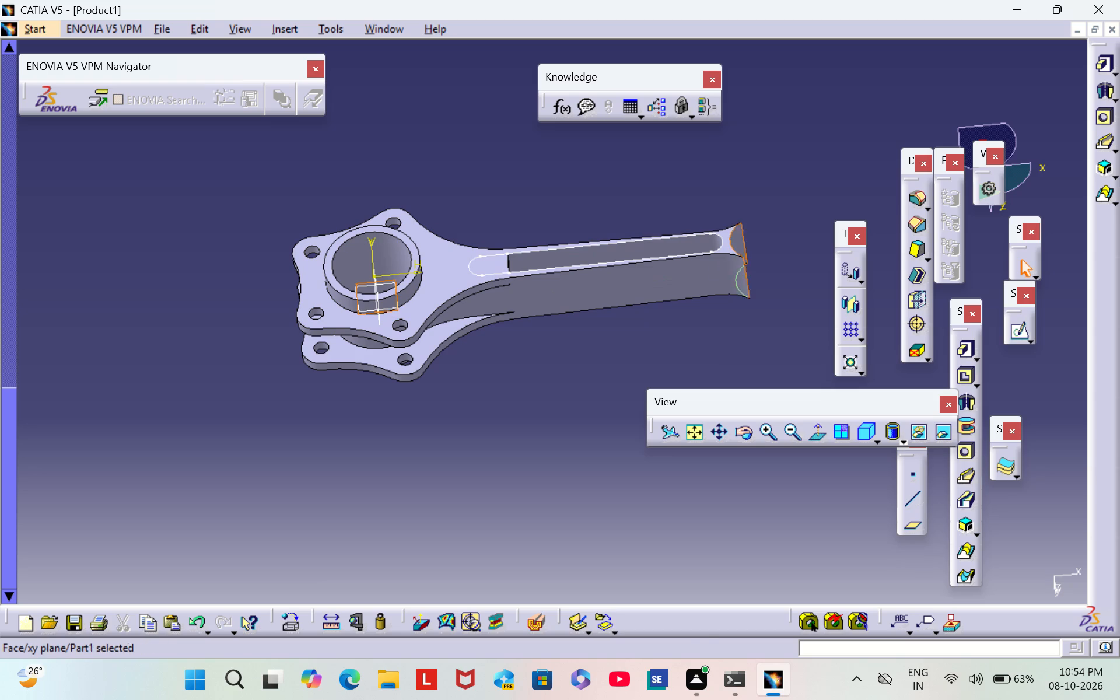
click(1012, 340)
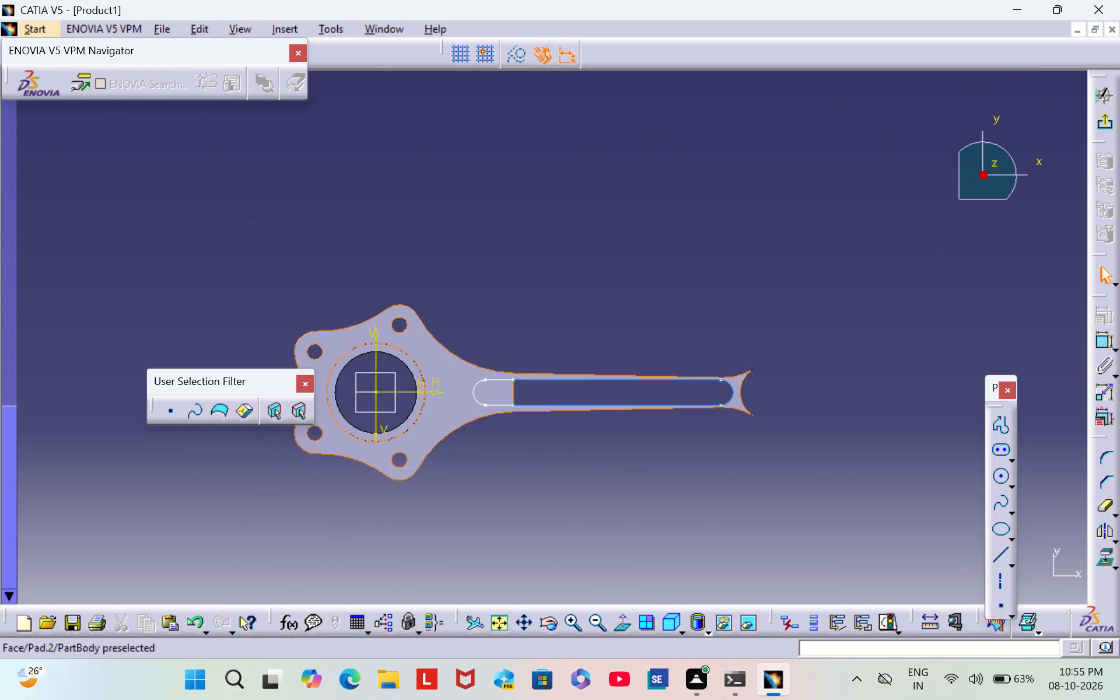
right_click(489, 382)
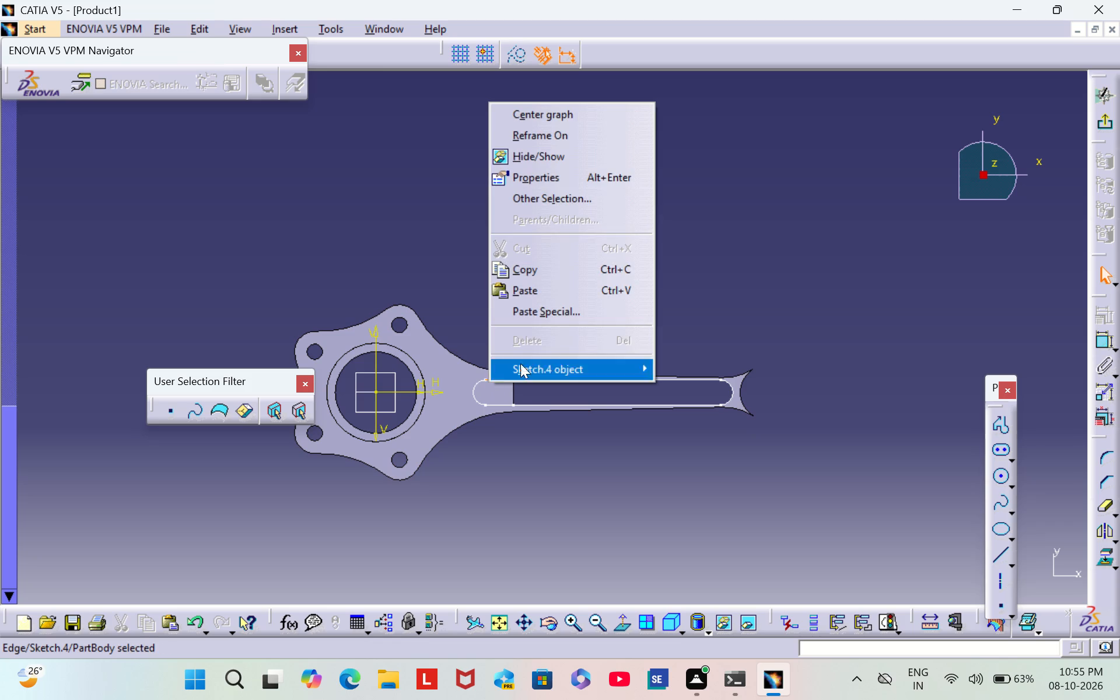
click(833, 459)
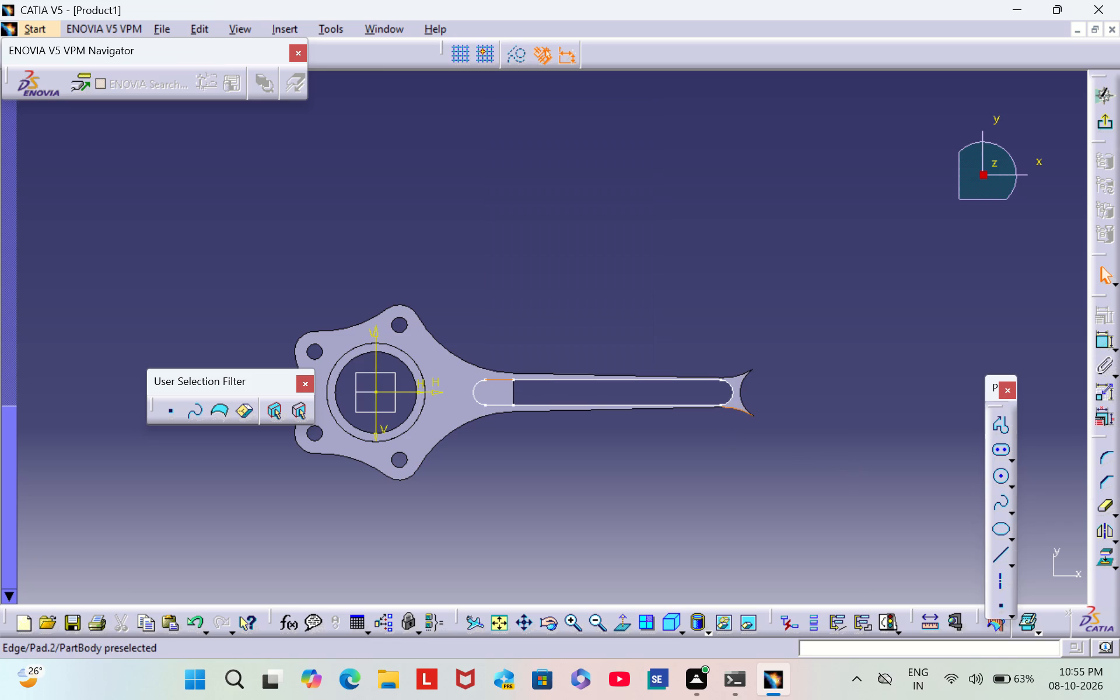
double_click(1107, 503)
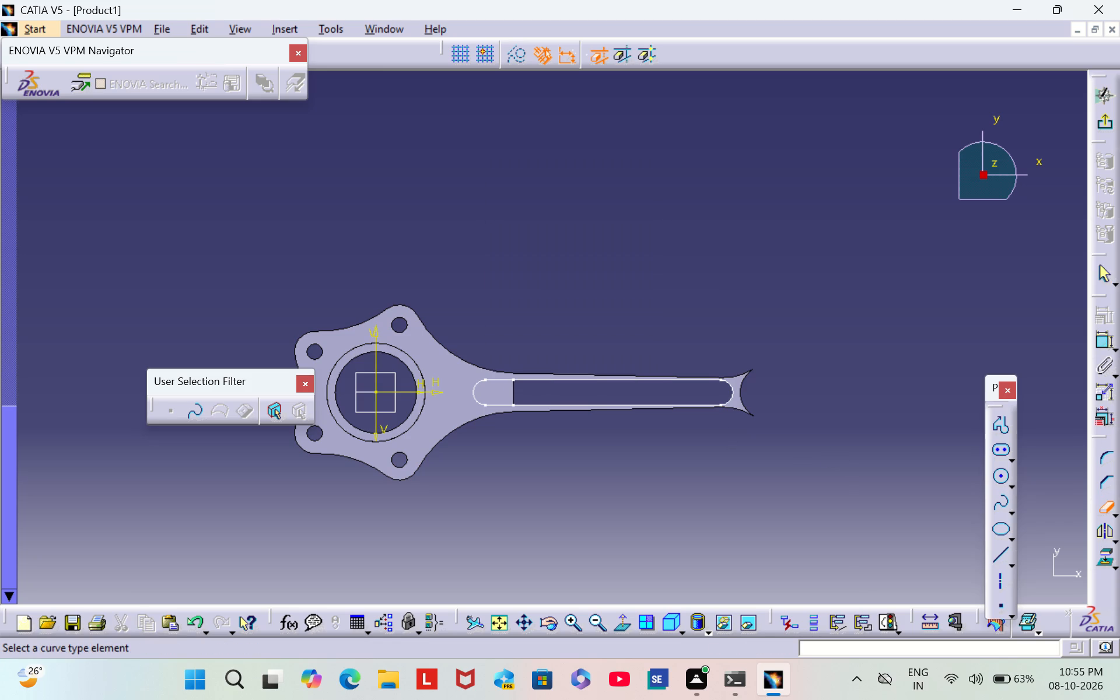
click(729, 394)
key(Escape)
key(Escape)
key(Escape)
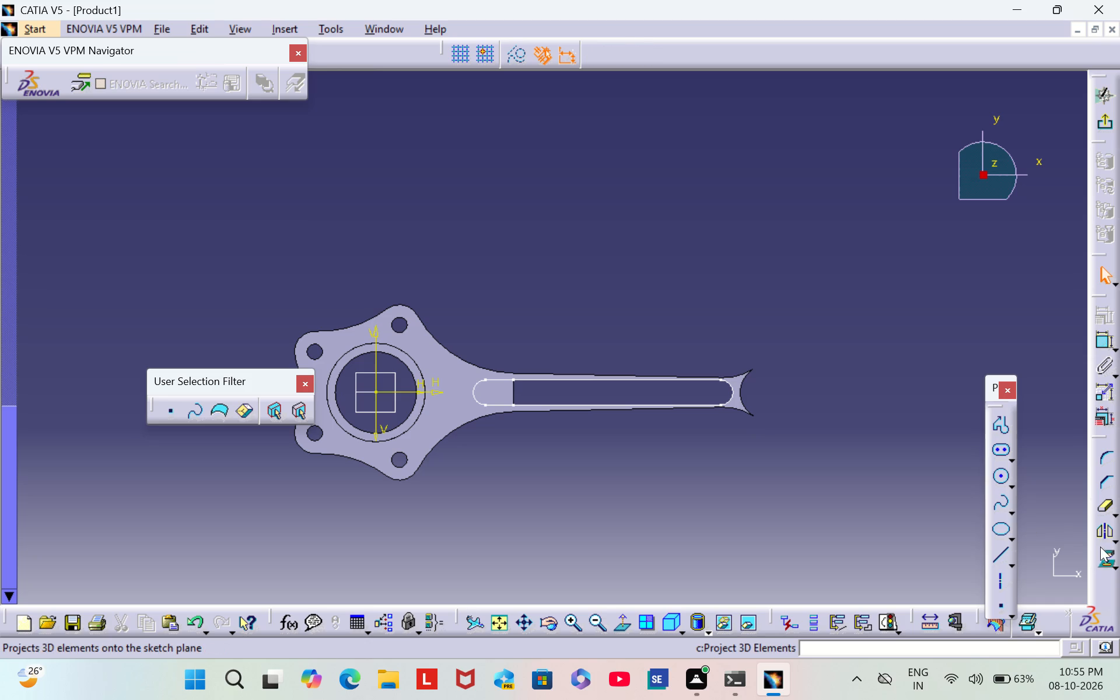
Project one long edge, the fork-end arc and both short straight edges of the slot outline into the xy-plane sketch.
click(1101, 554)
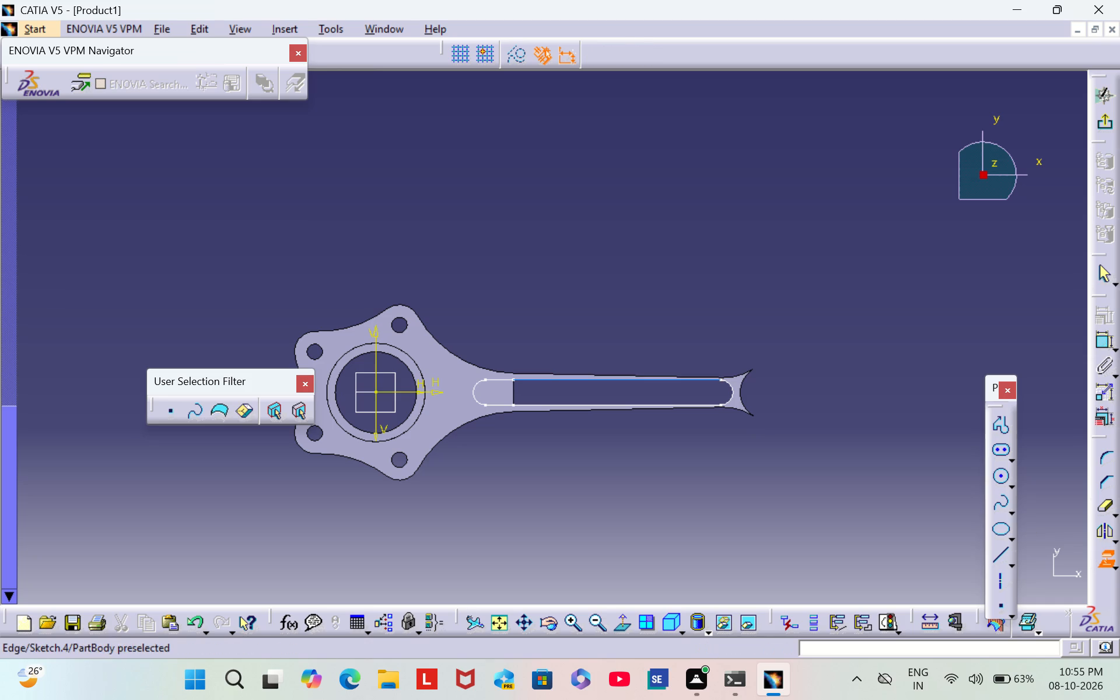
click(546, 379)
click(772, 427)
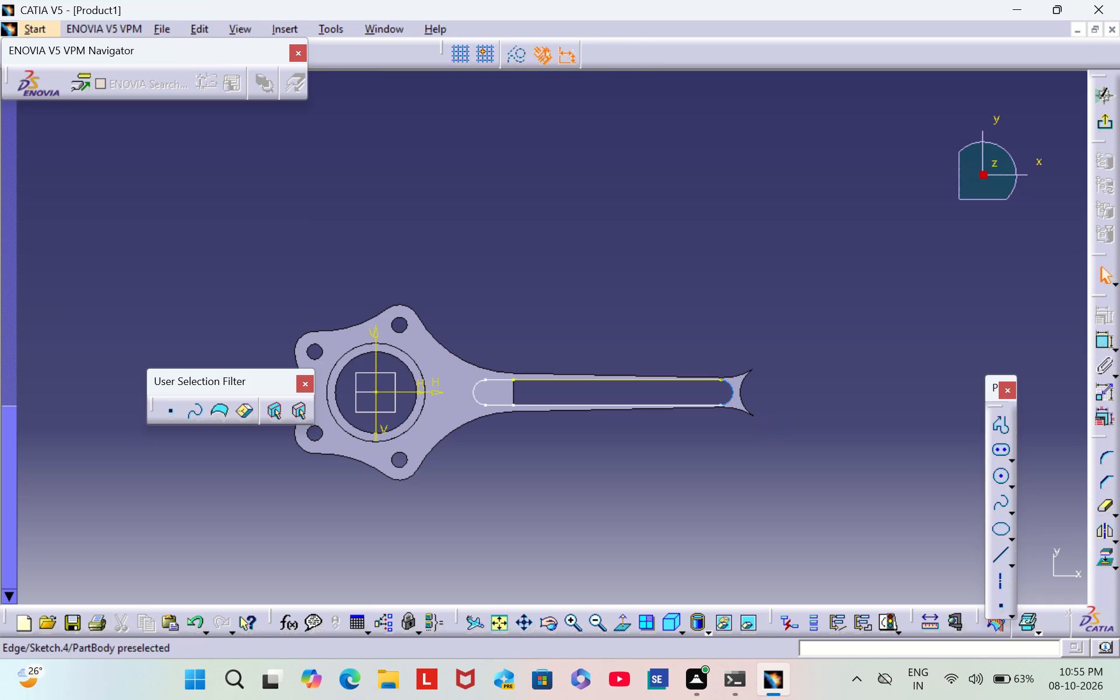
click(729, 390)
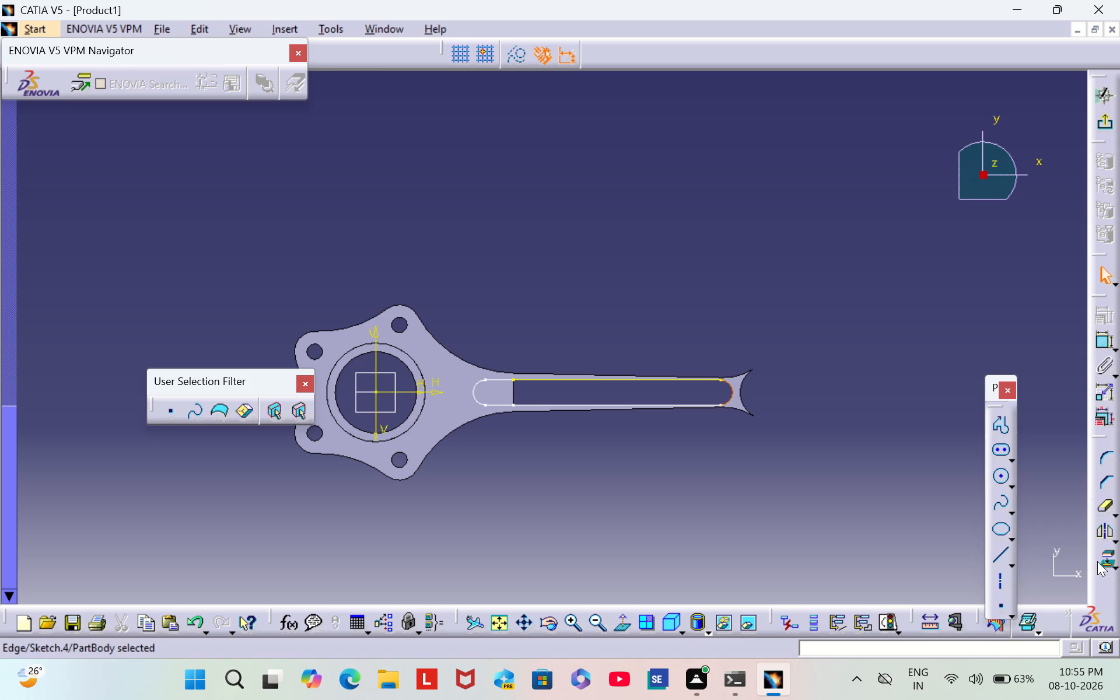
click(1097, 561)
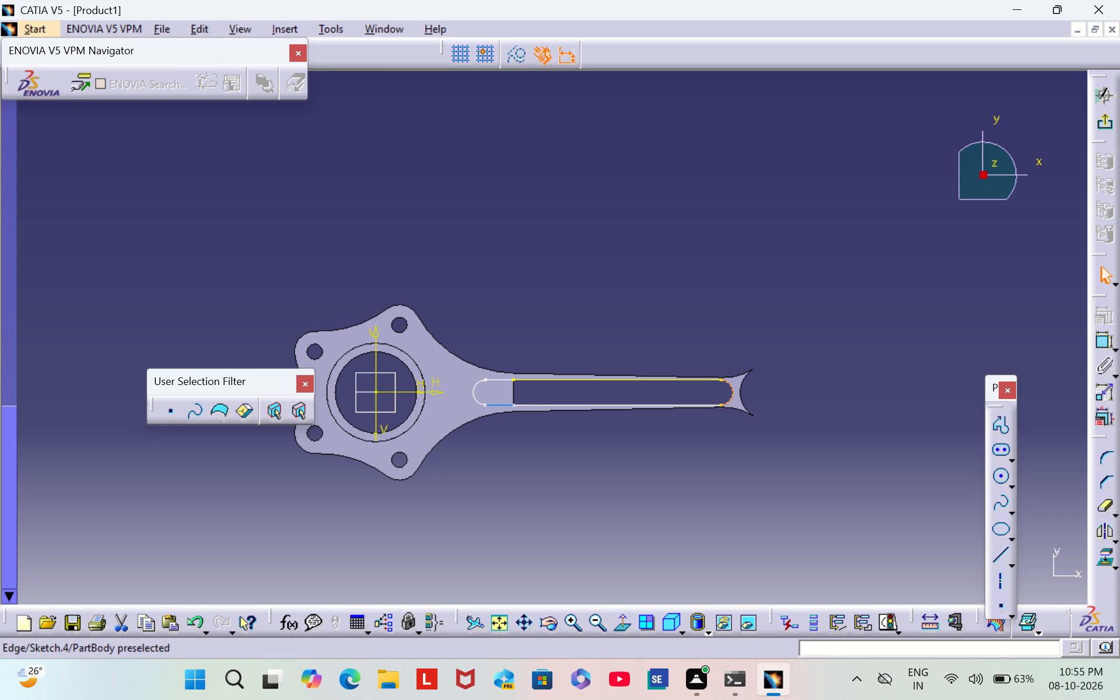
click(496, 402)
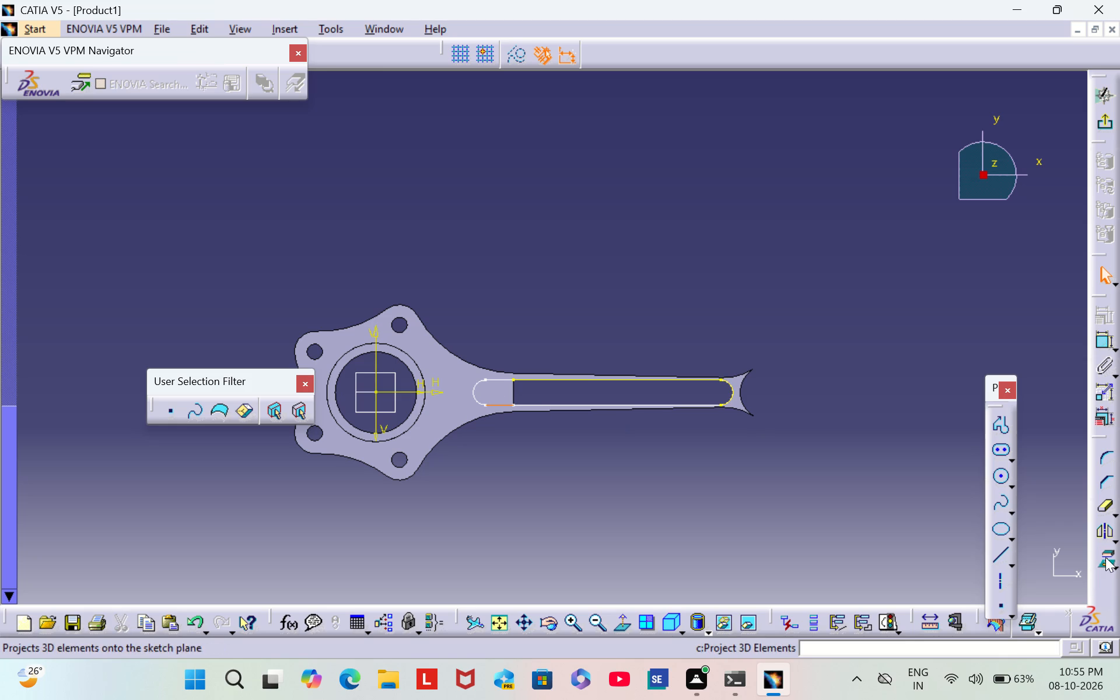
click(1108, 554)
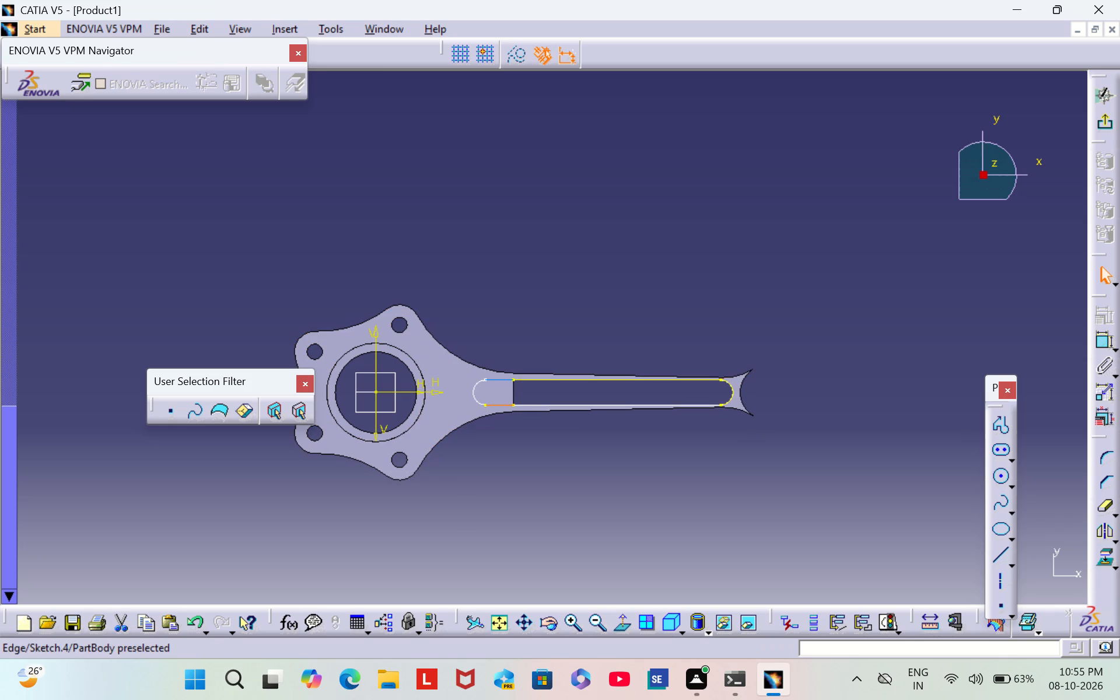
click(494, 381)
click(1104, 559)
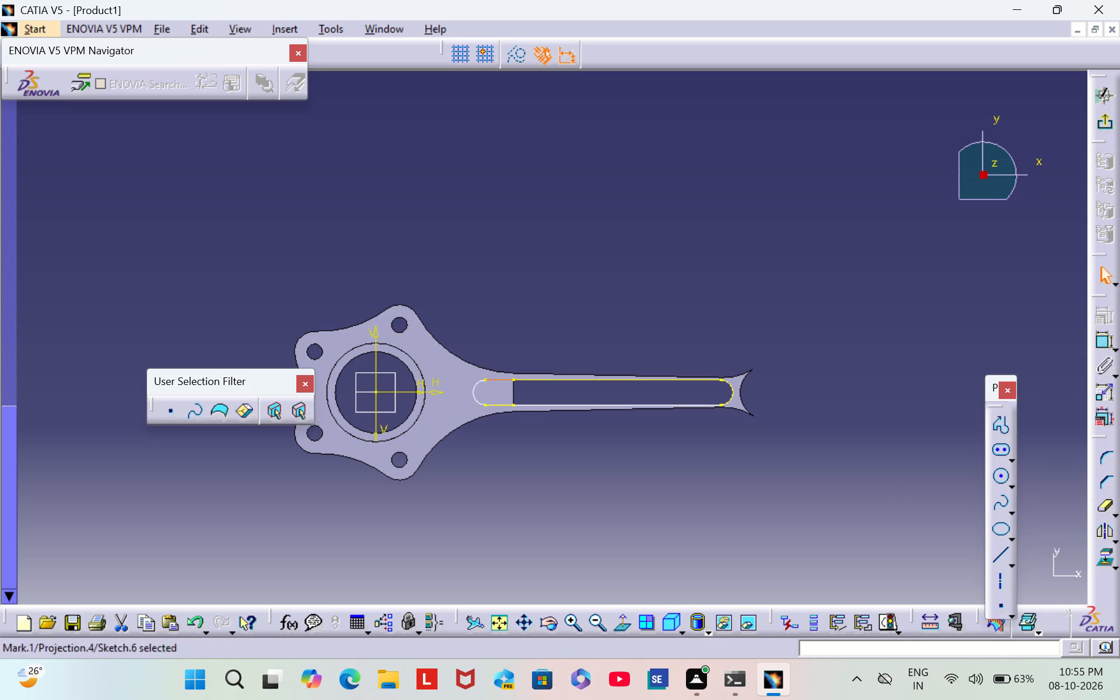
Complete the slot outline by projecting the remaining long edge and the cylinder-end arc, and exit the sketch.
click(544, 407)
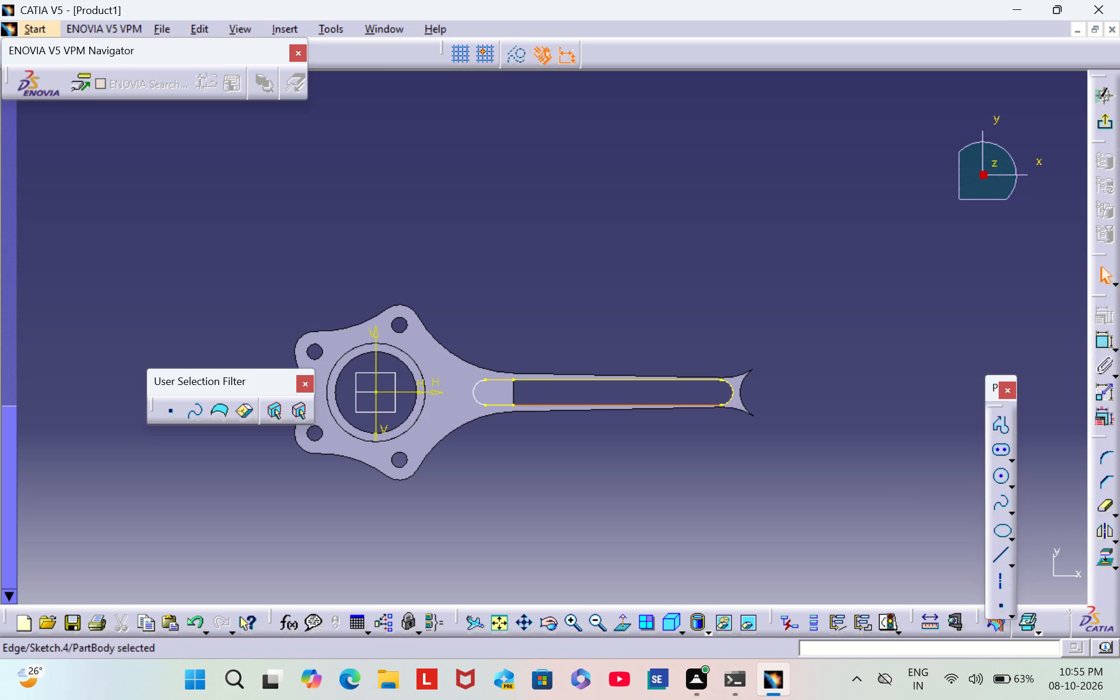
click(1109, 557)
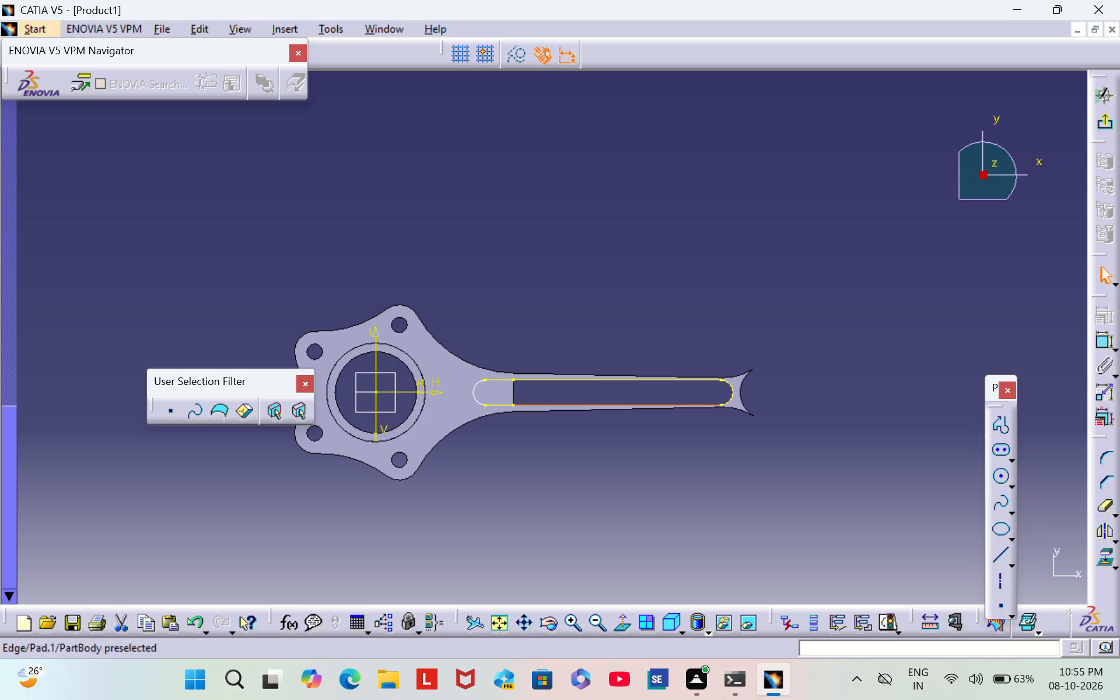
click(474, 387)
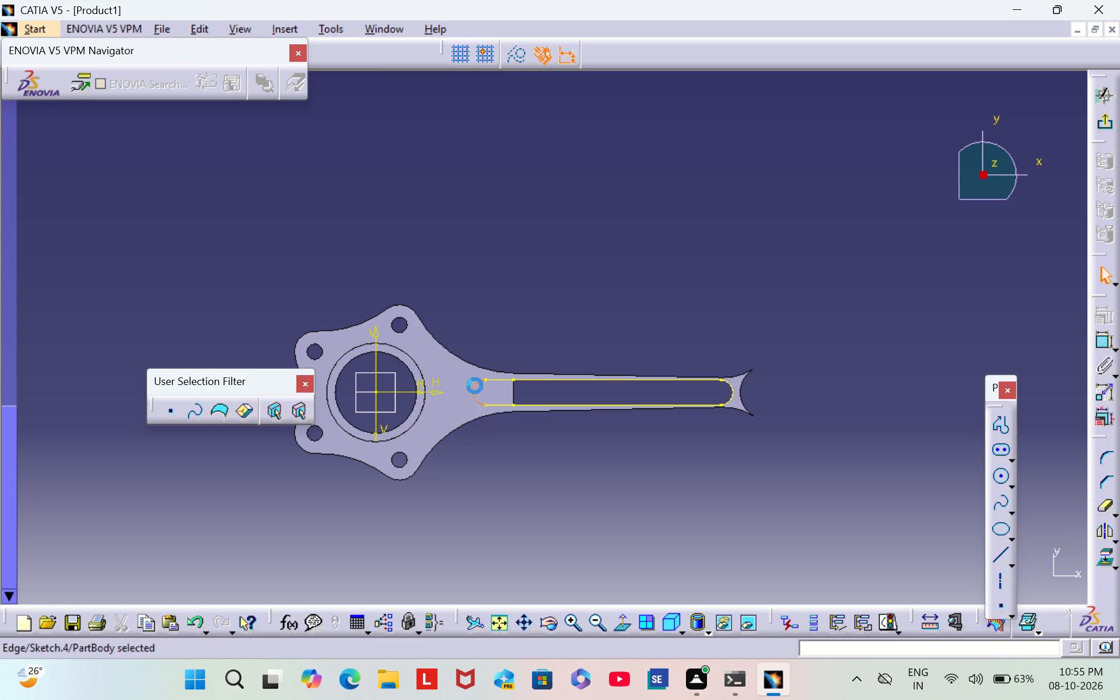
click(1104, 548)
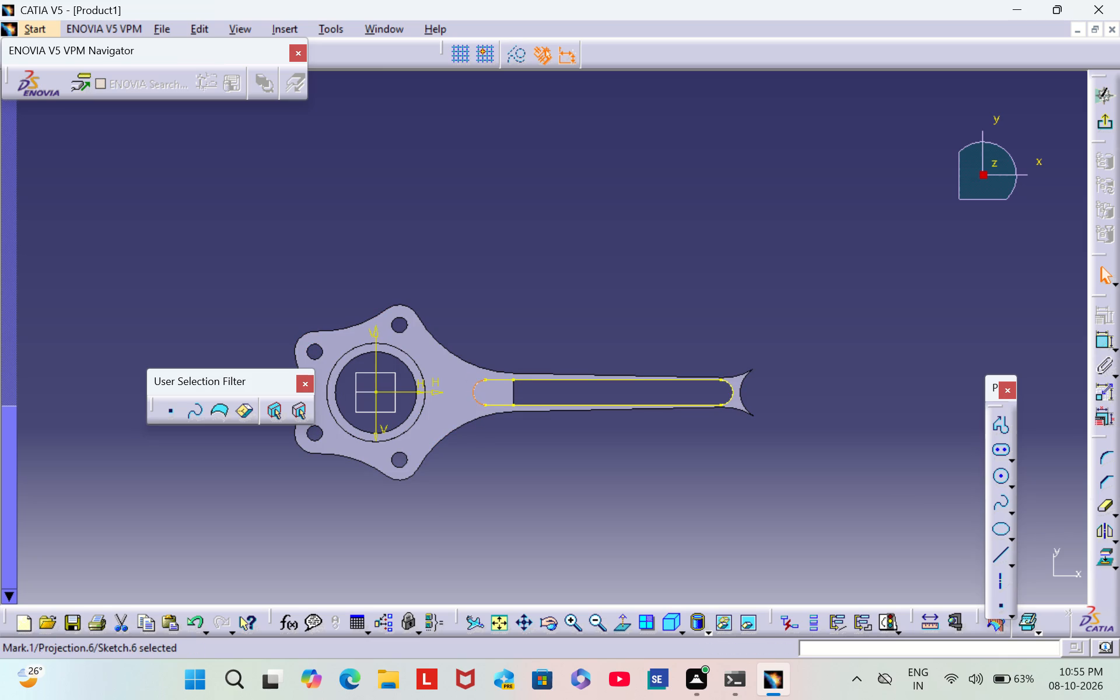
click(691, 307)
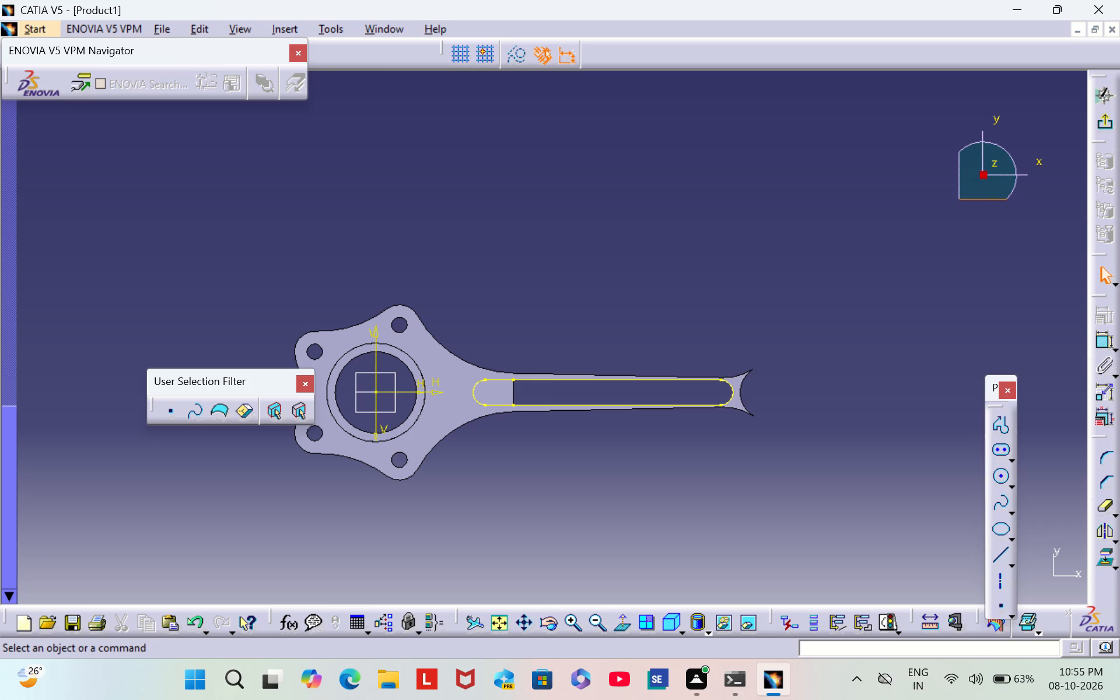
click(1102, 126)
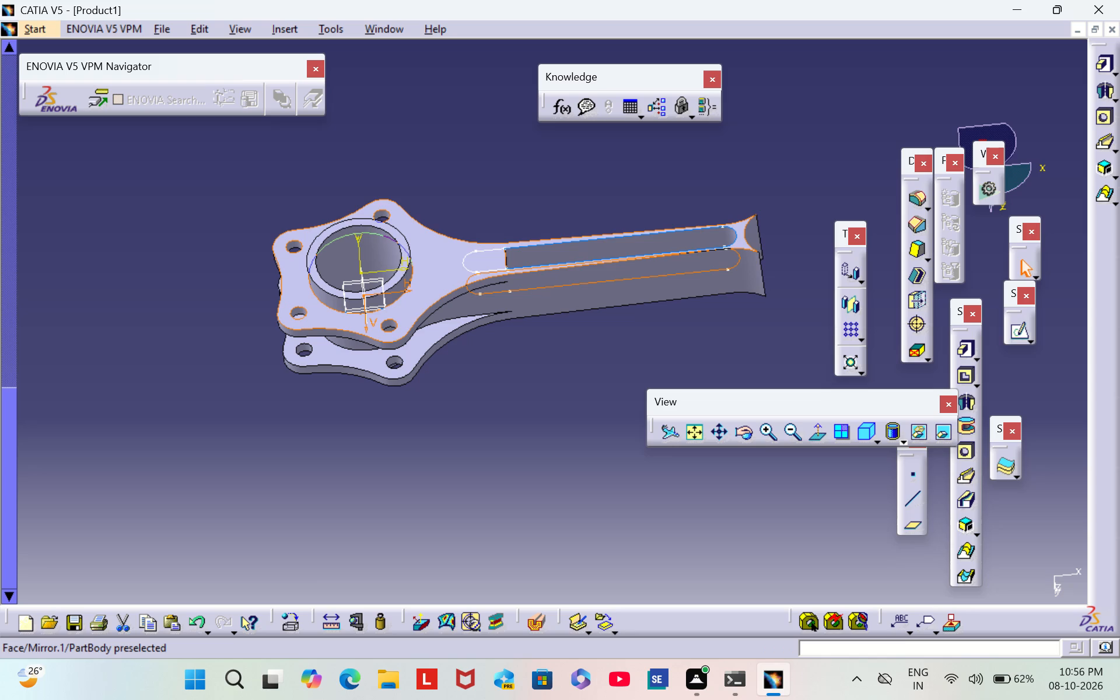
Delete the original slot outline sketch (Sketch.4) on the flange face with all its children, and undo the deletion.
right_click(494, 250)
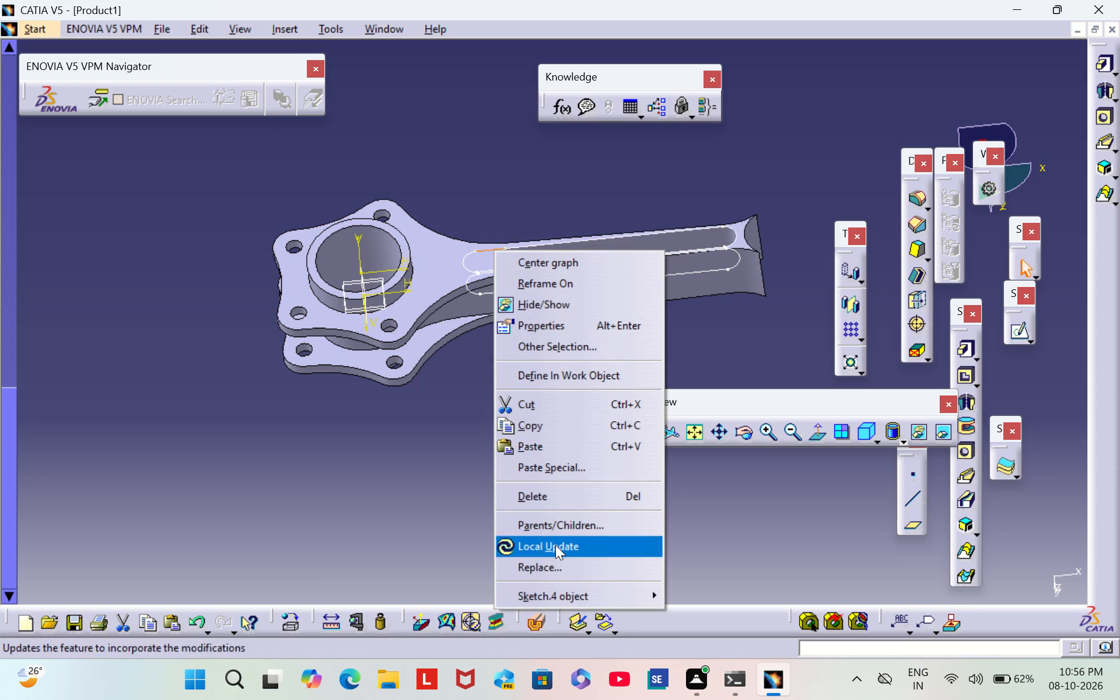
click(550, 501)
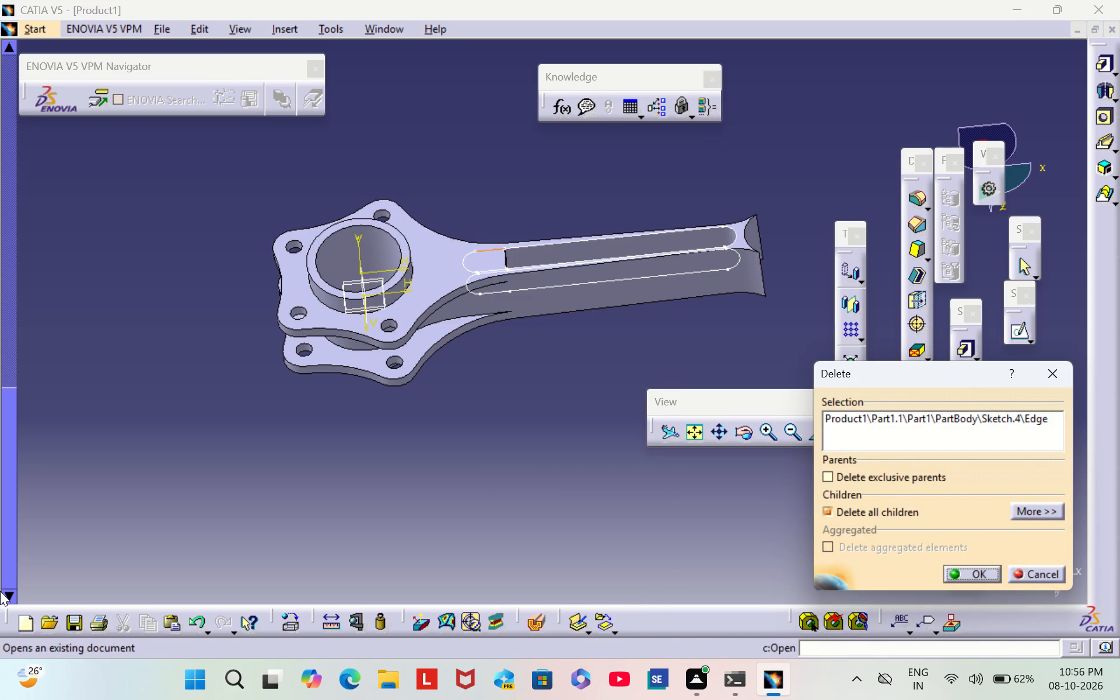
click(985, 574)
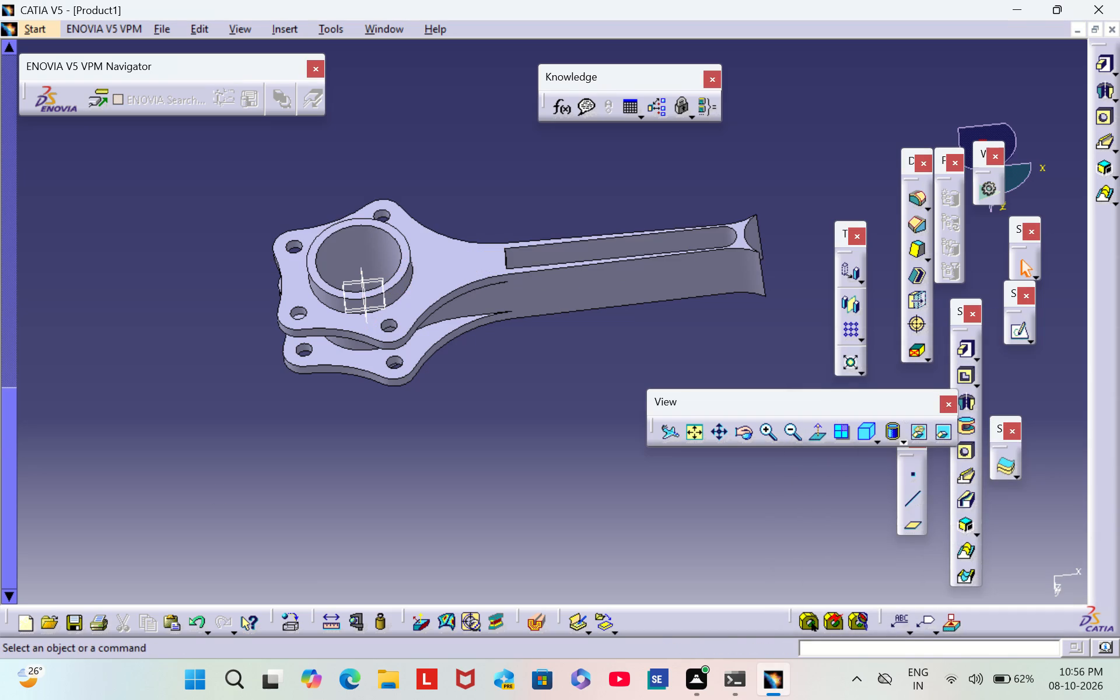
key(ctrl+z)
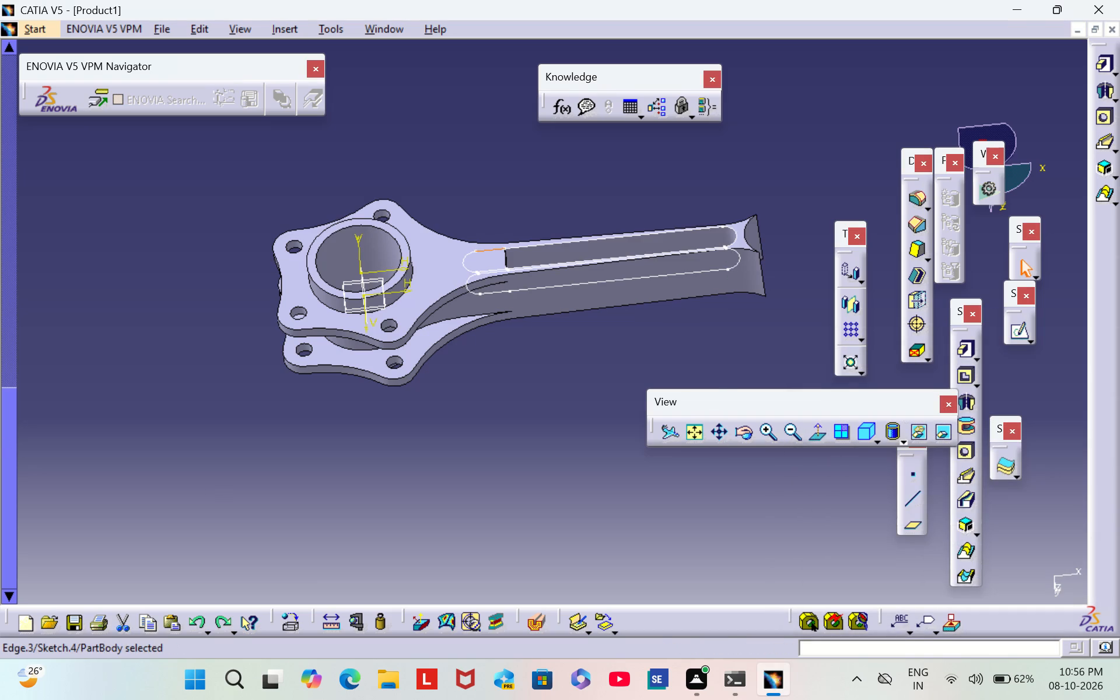
Delete the original slot outline sketch (Sketch.4) from the flange face together with all its children.
right_click(491, 251)
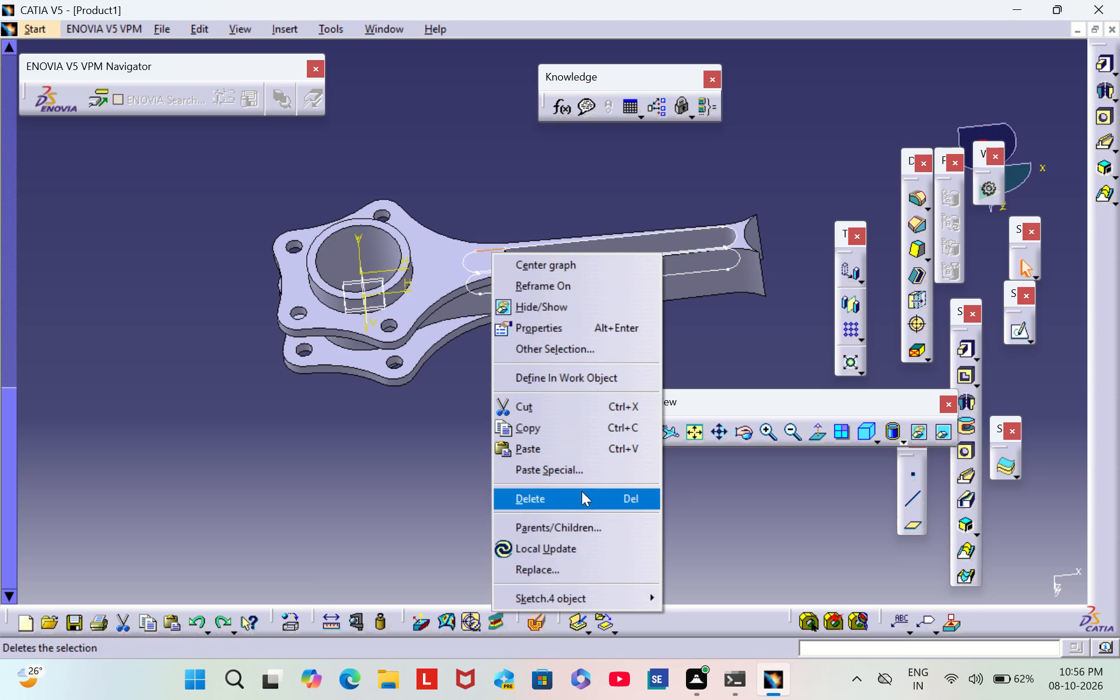
click(582, 491)
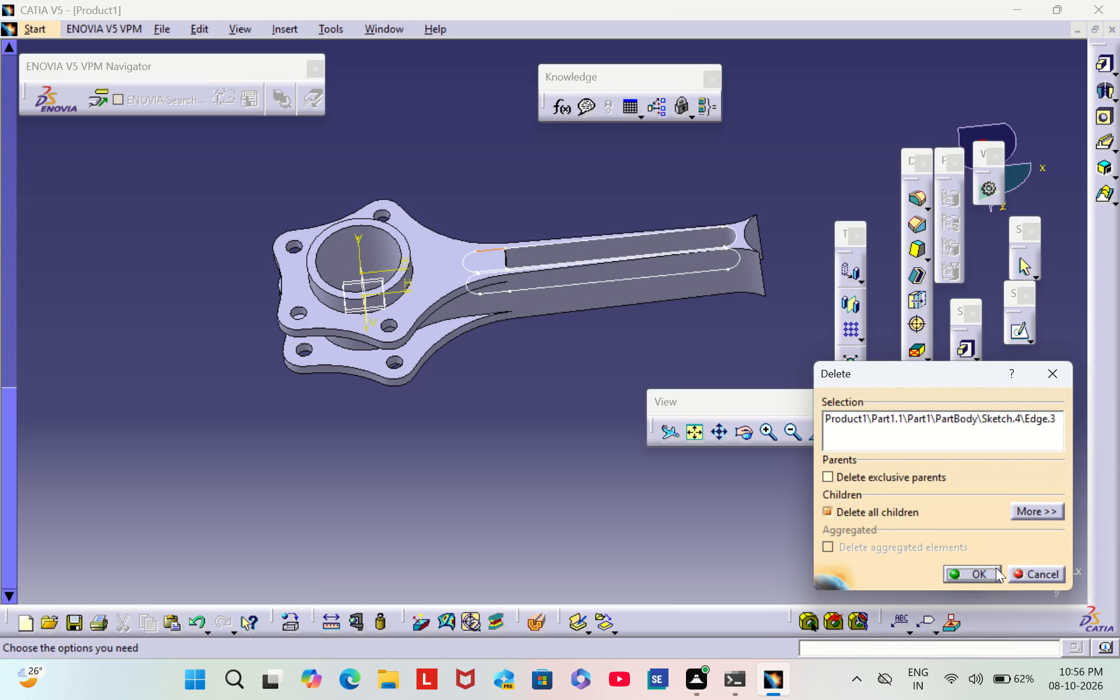
click(968, 572)
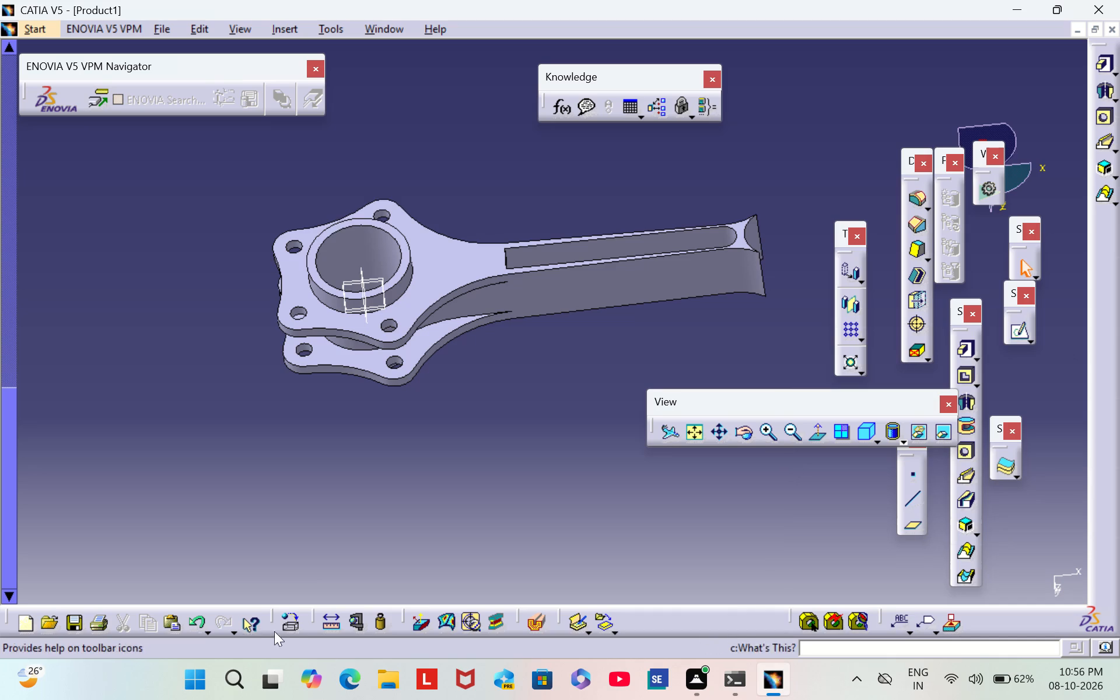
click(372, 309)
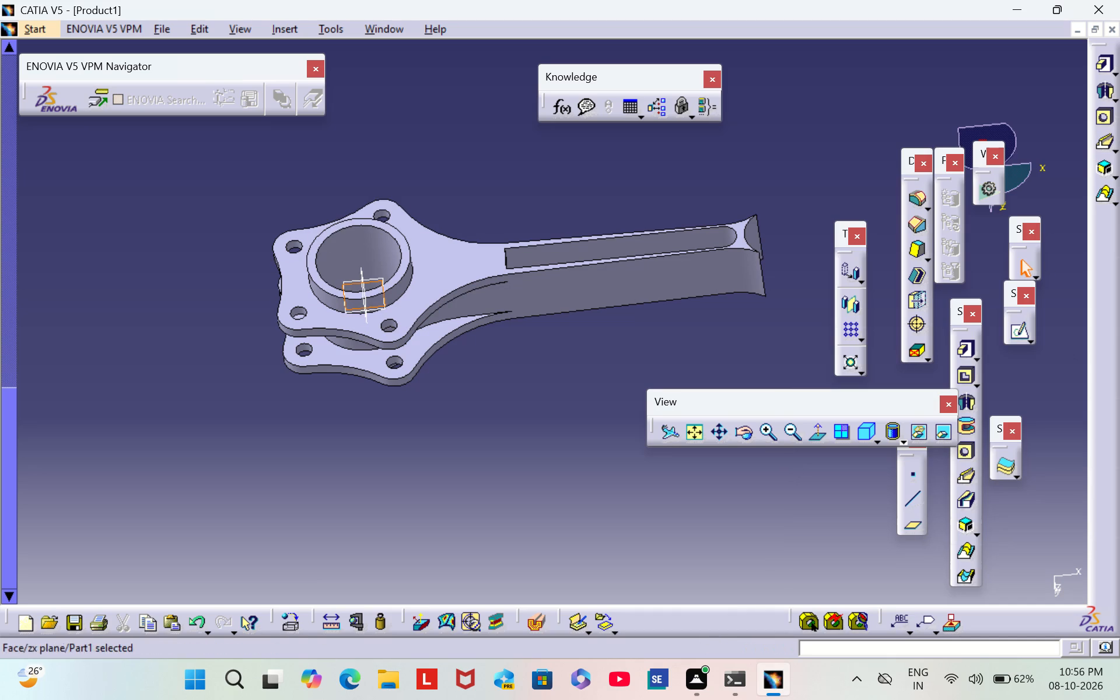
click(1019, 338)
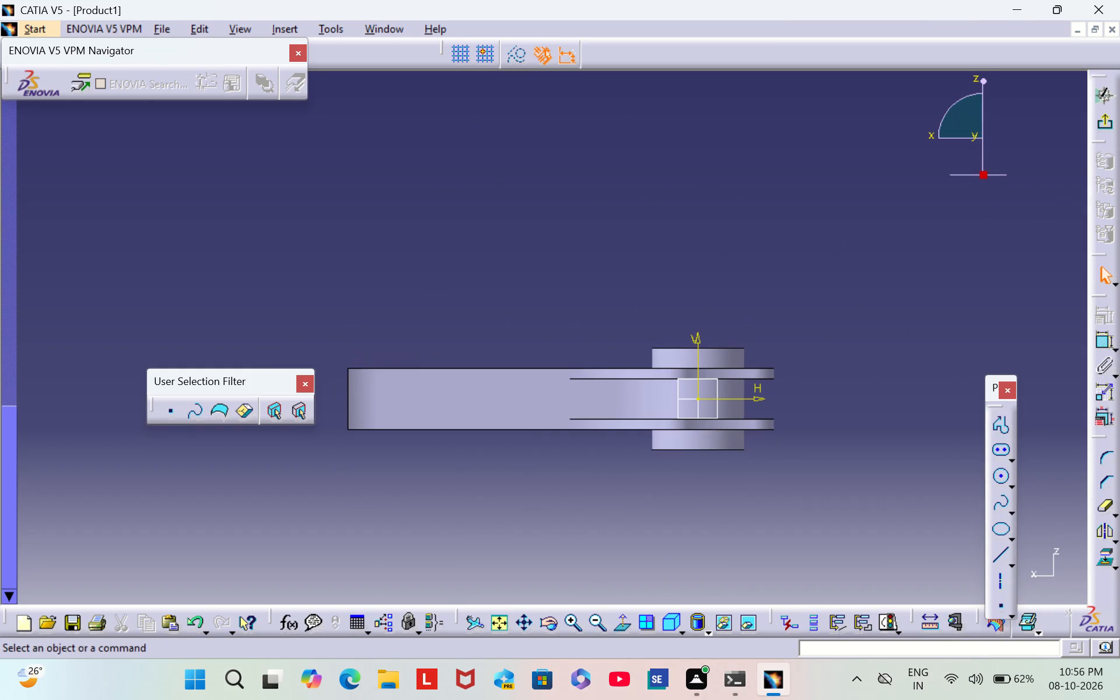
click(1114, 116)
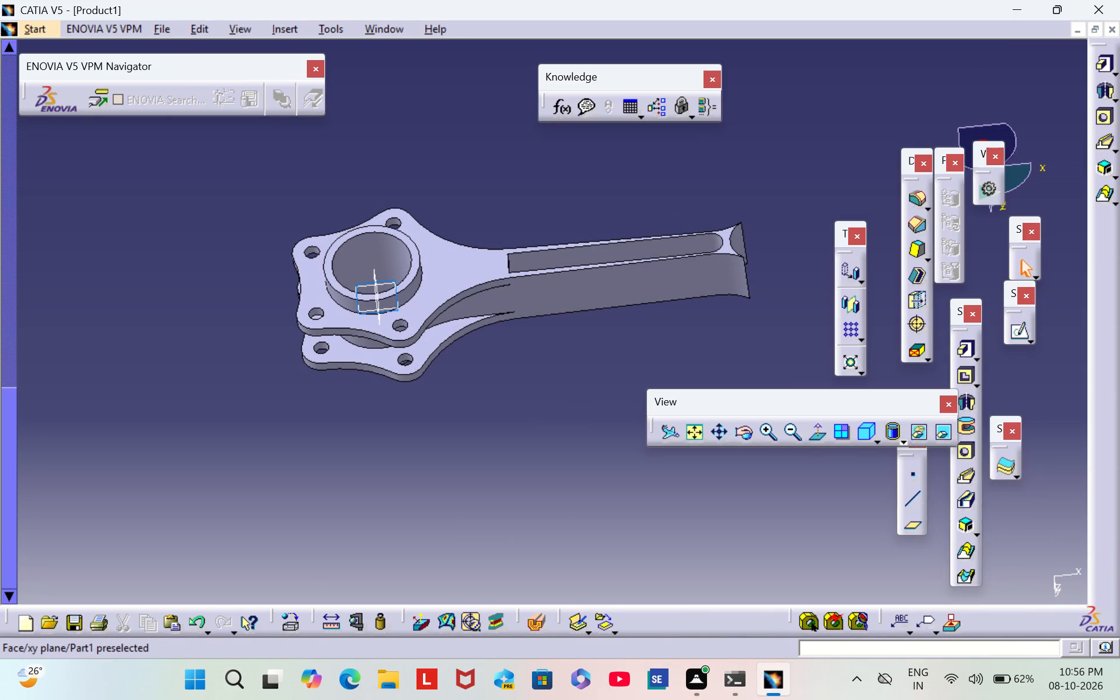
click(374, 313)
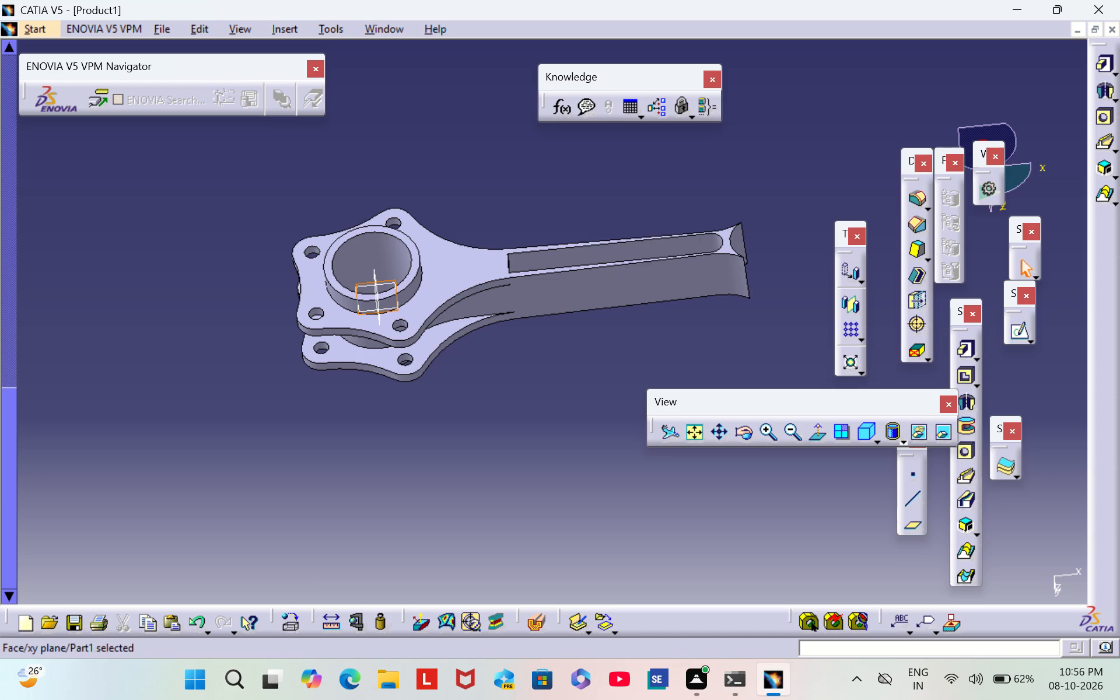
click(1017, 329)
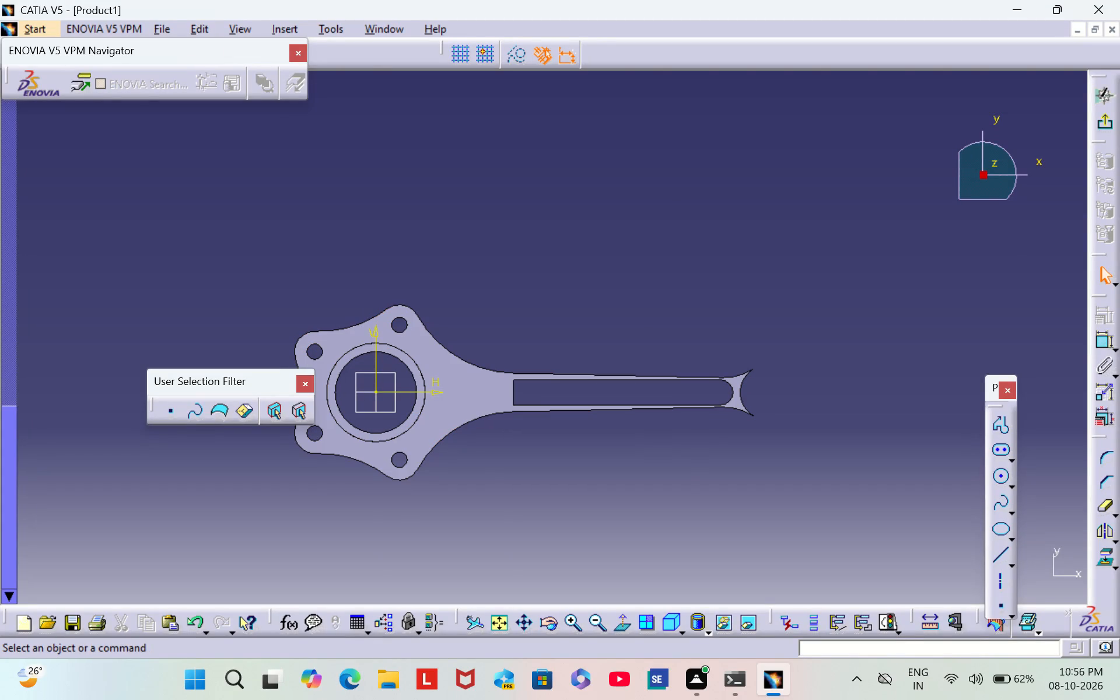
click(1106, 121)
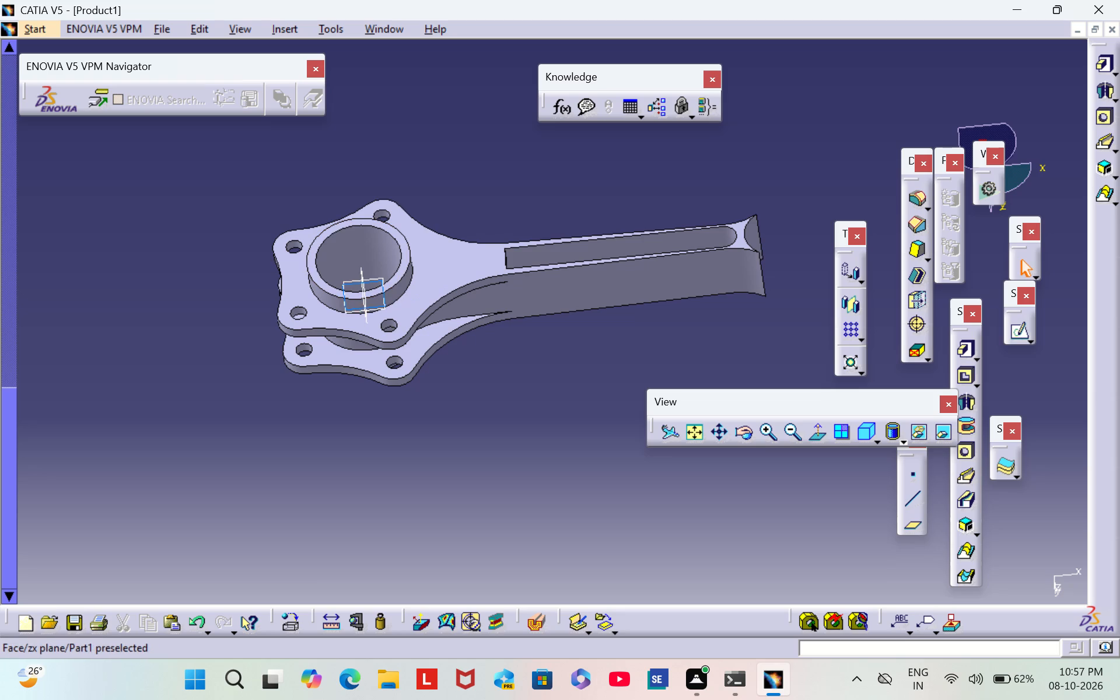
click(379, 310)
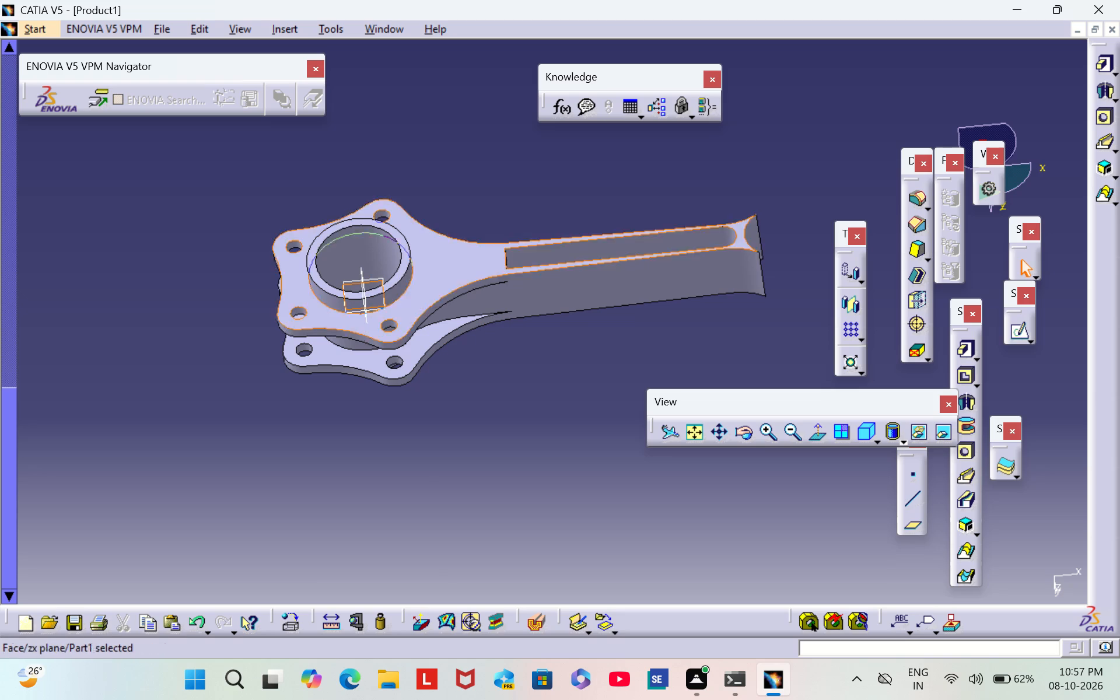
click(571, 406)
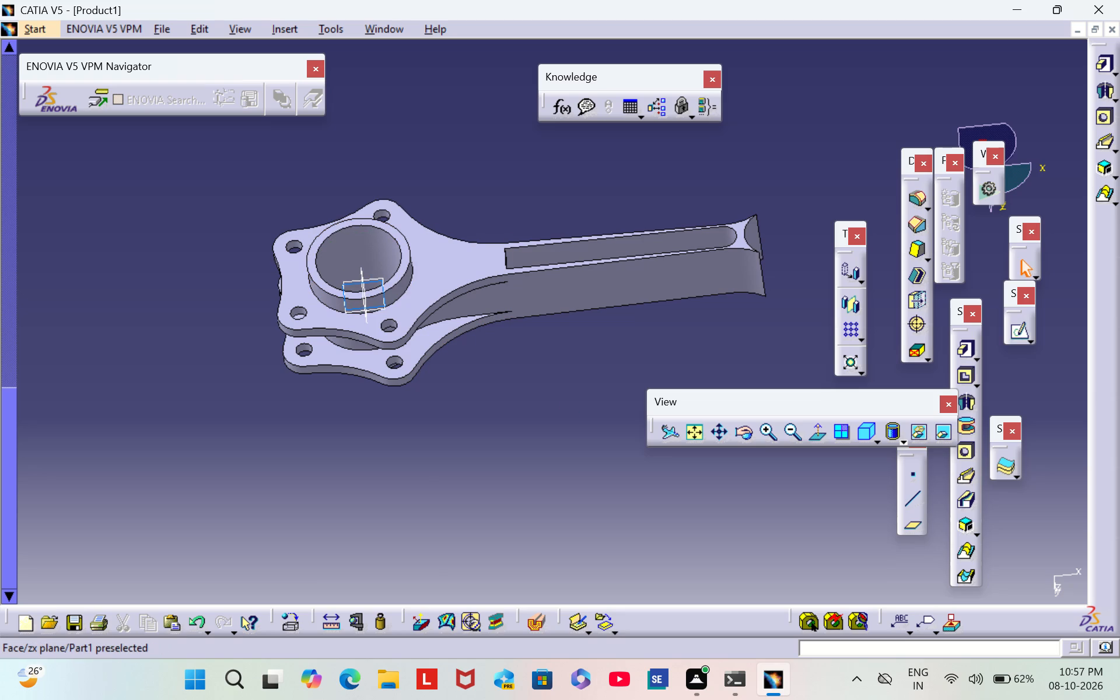
Start a new sketch on the xy plane and switch the model display to wireframe.
click(382, 310)
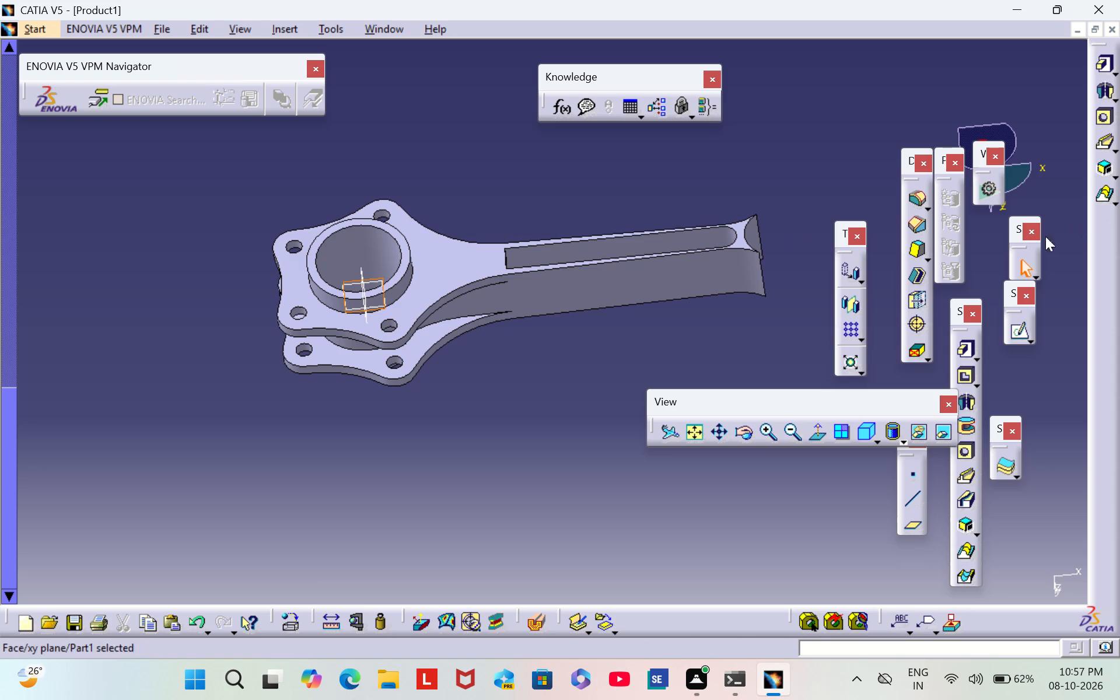
click(1023, 335)
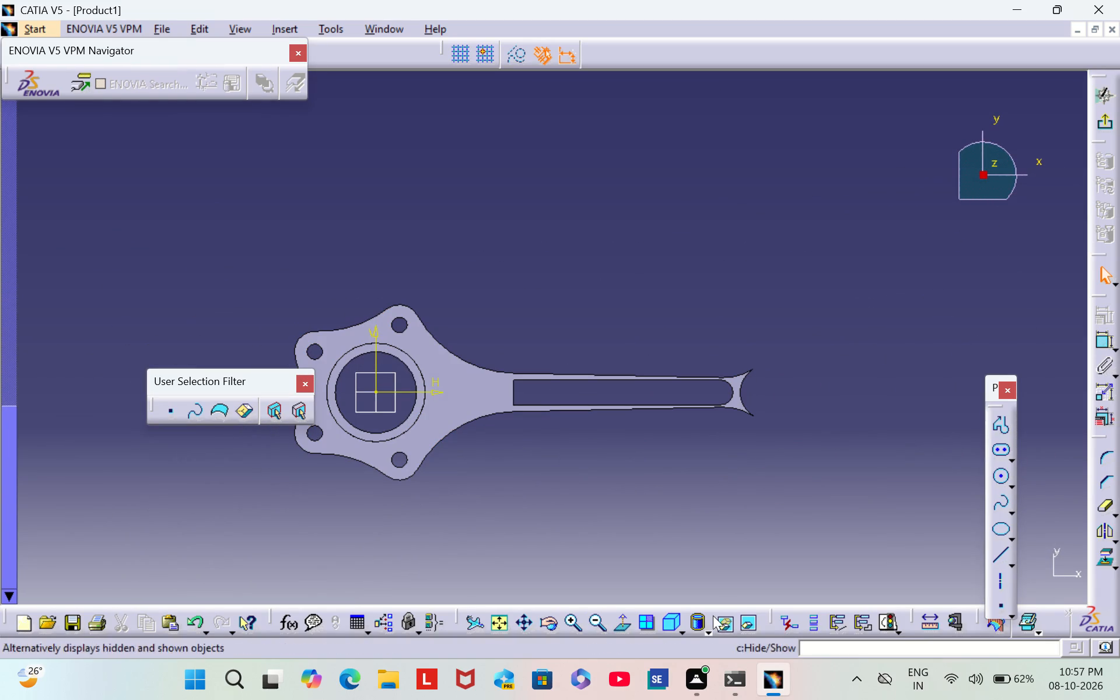
click(708, 626)
click(719, 616)
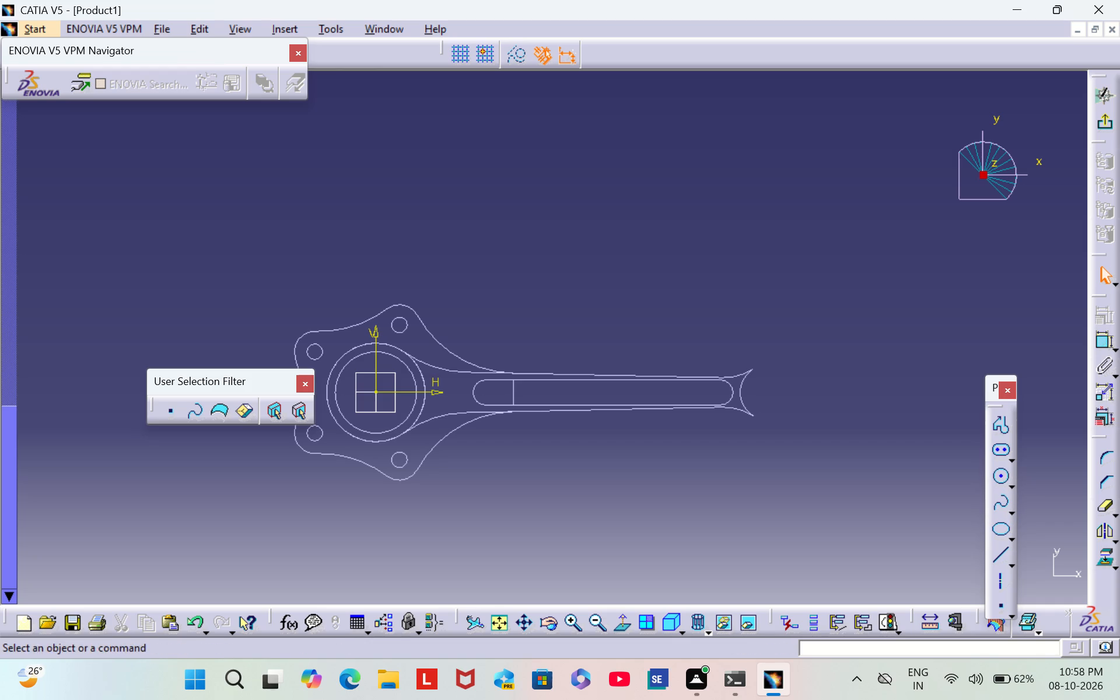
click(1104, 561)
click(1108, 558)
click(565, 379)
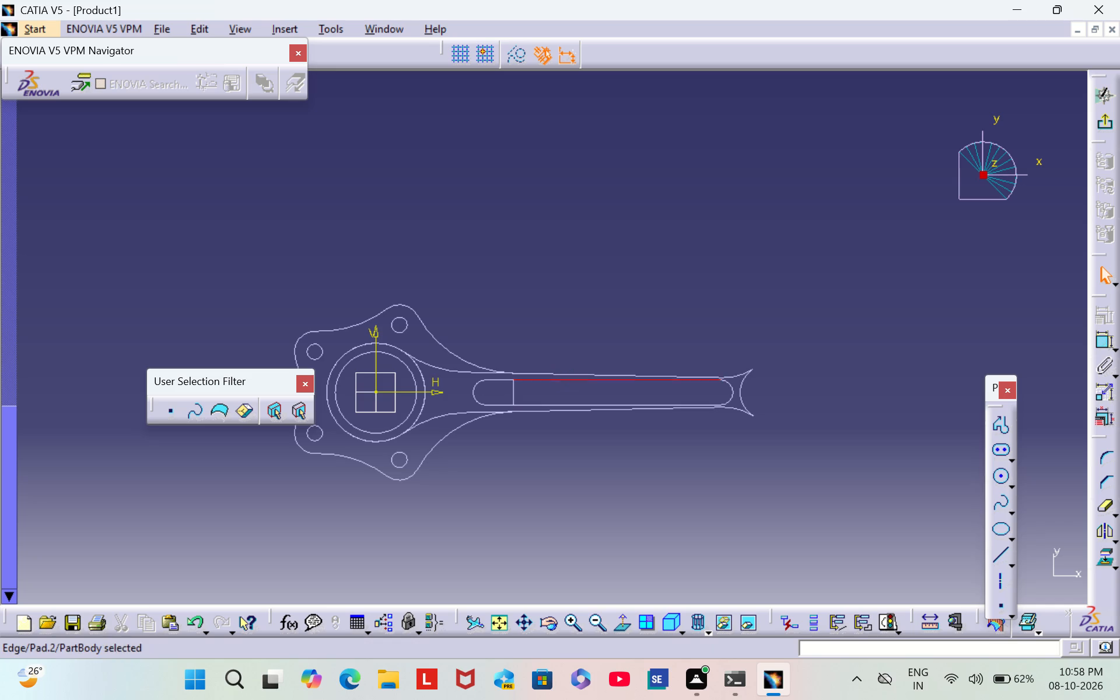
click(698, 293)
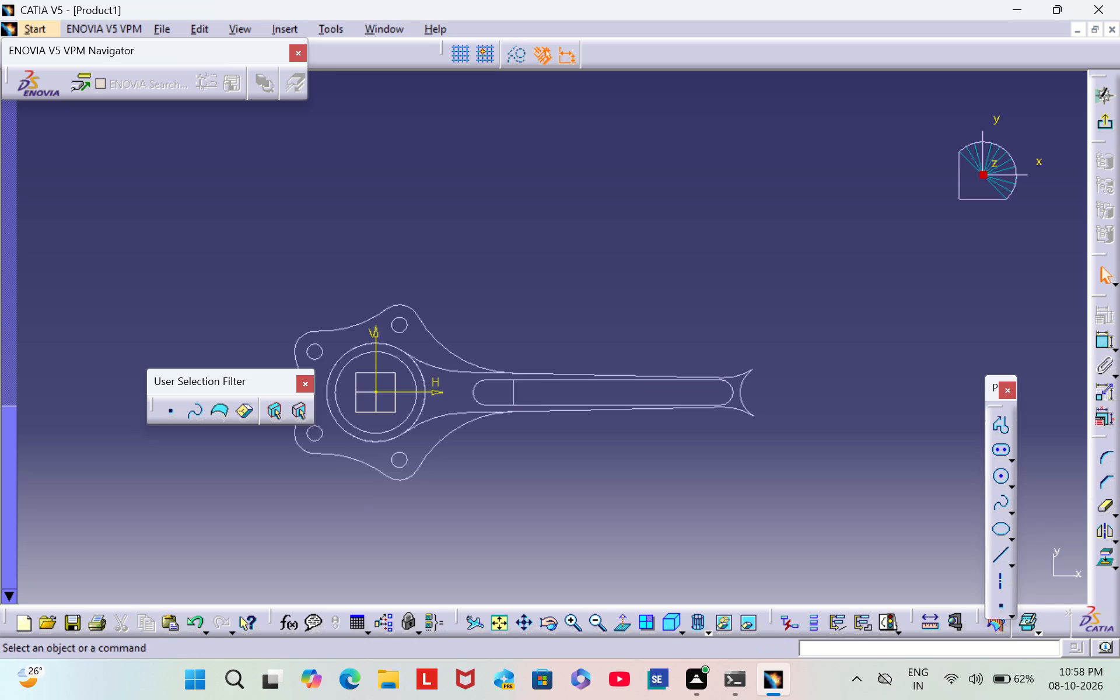
Project the slot's fork-end arc and both long straight edges onto the xy-plane sketch.
click(1109, 551)
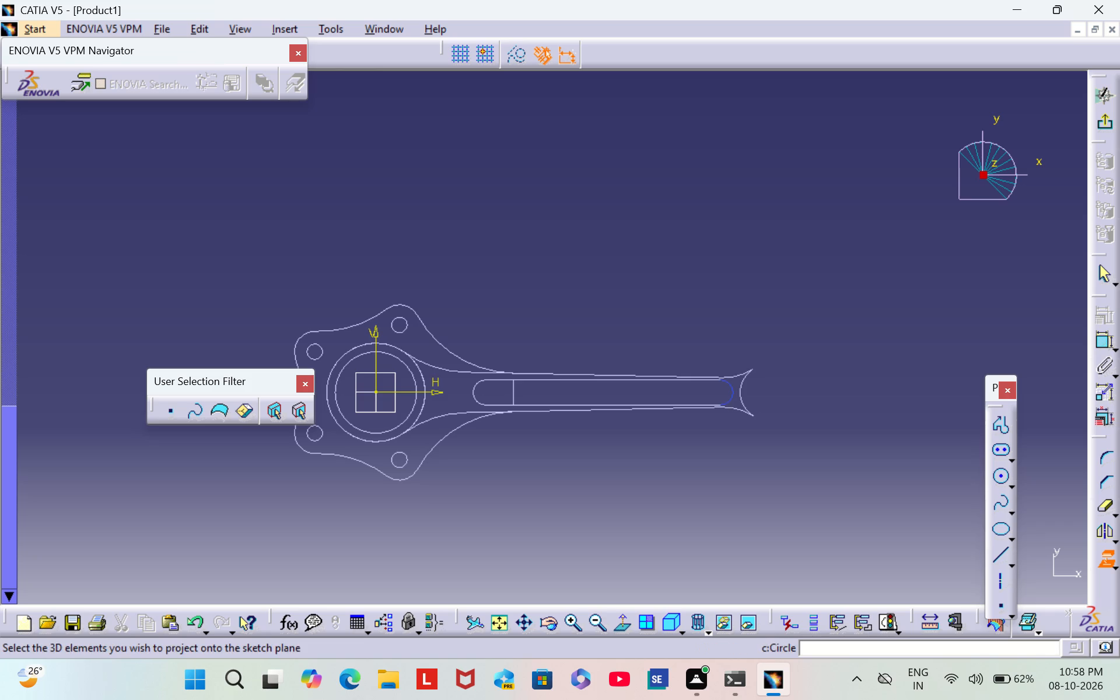
click(727, 396)
click(815, 407)
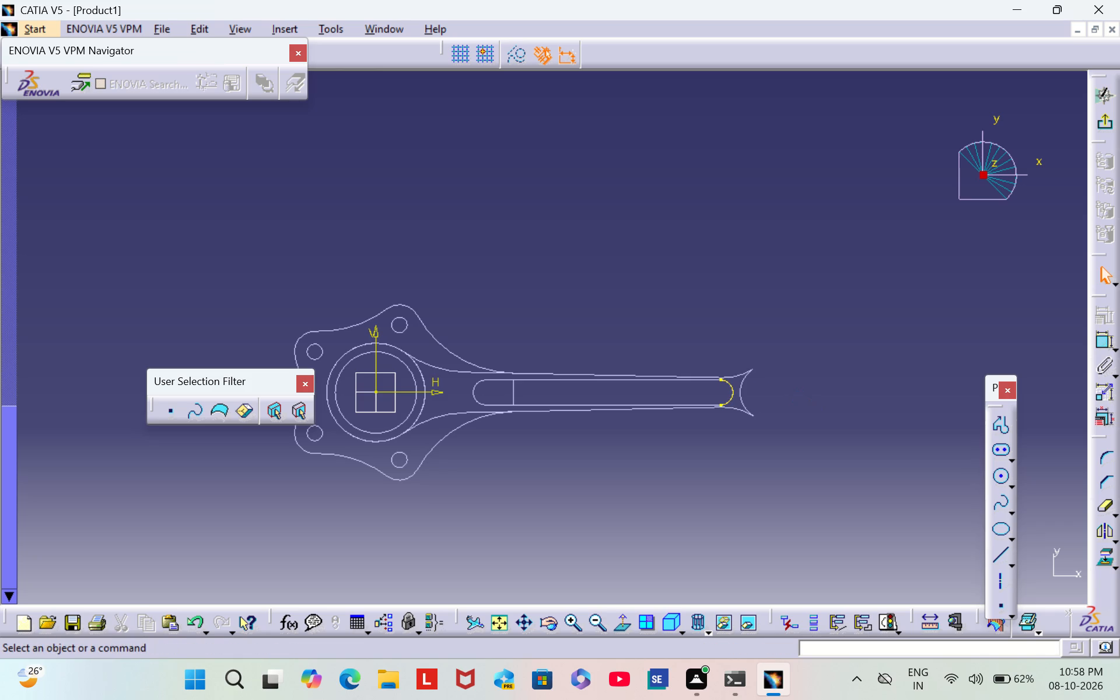
click(1109, 558)
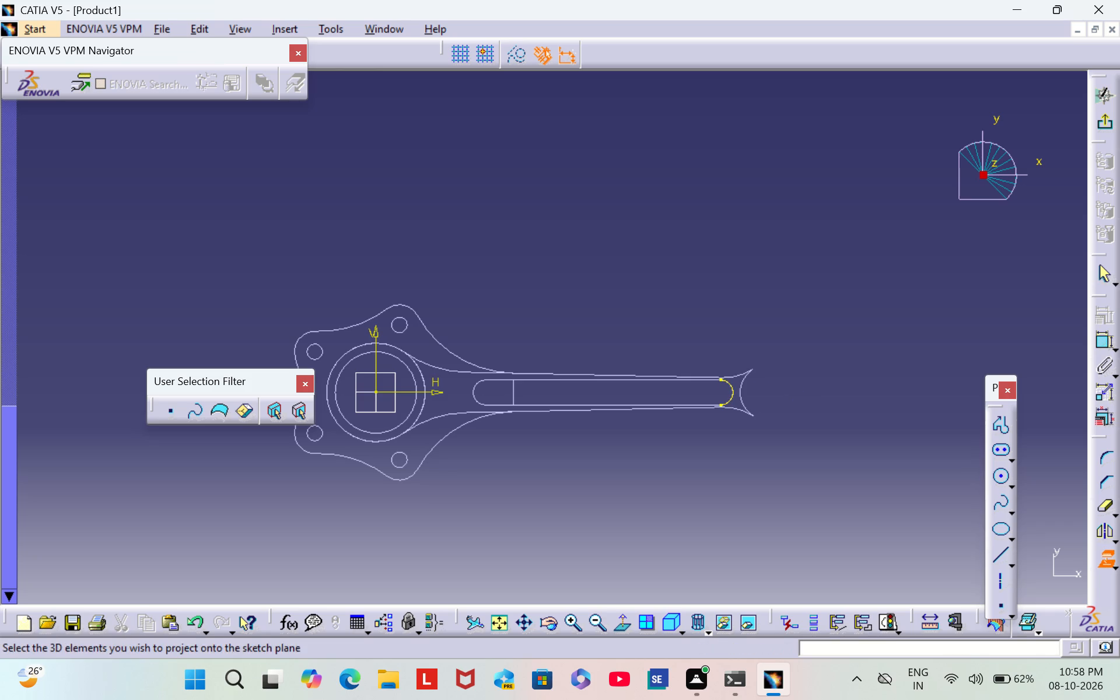
click(614, 381)
click(939, 487)
click(1106, 552)
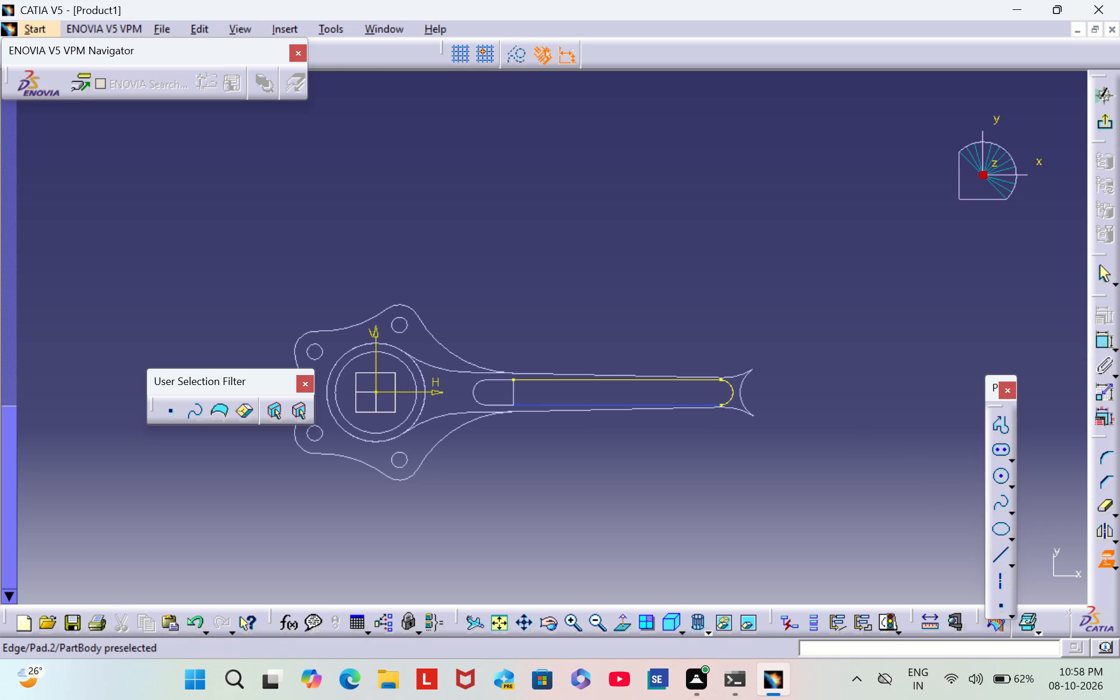
click(582, 405)
click(758, 499)
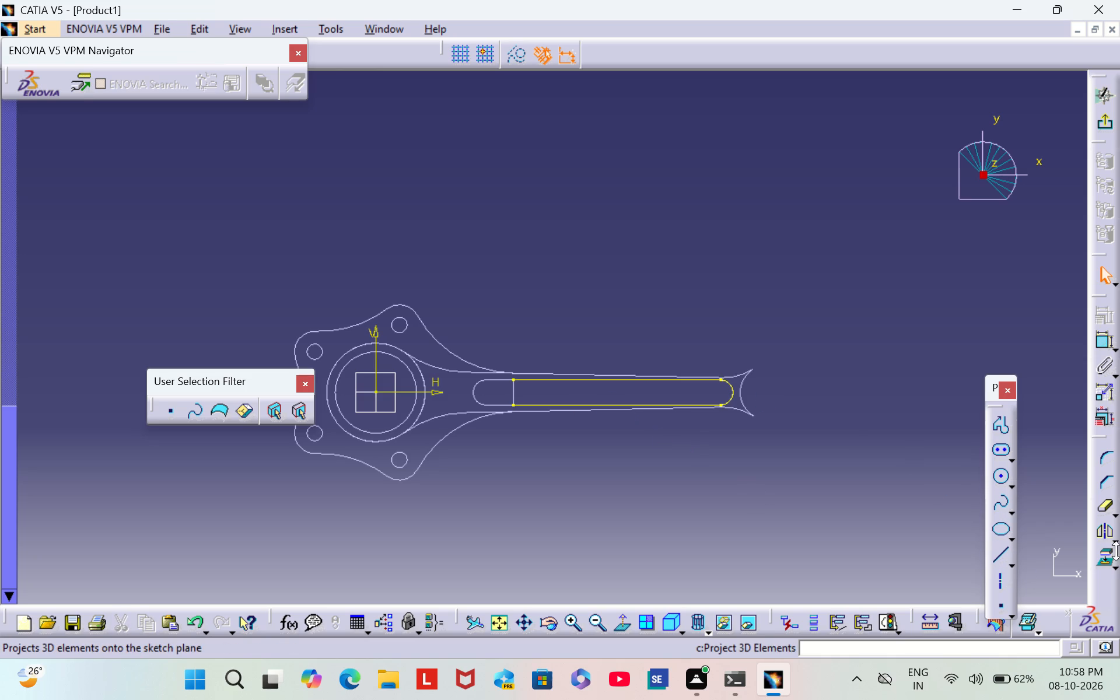
Complete the slot outline by projecting both short straight edges and the cylinder-end arc, and exit the sketch.
double_click(1108, 556)
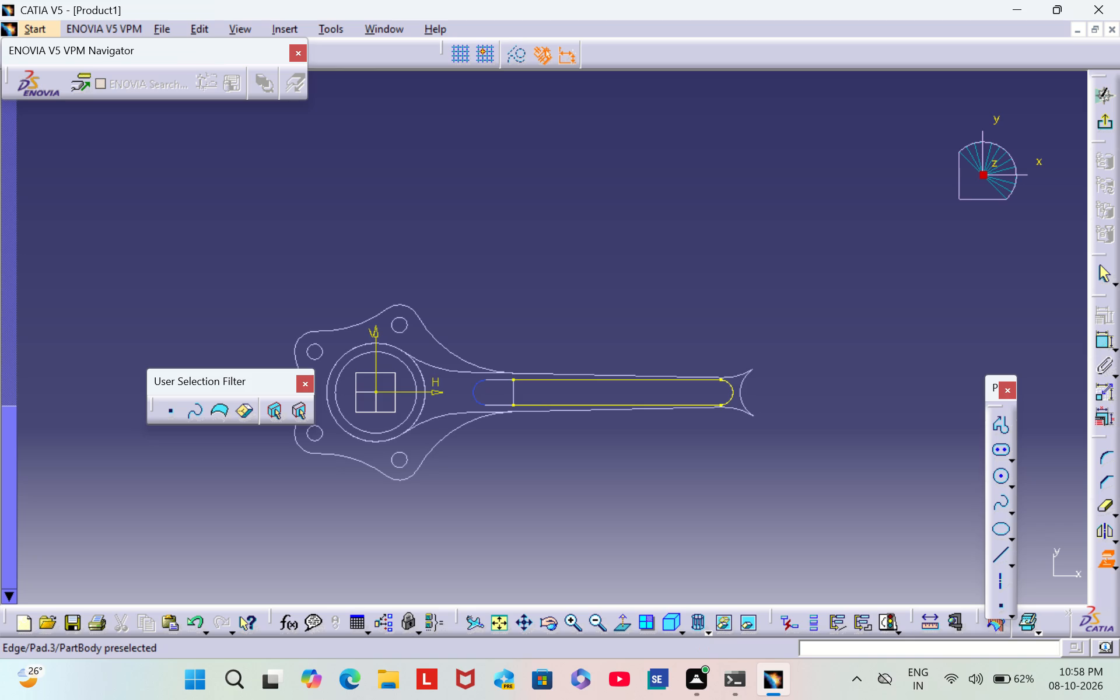
click(494, 379)
click(605, 509)
click(474, 388)
click(534, 473)
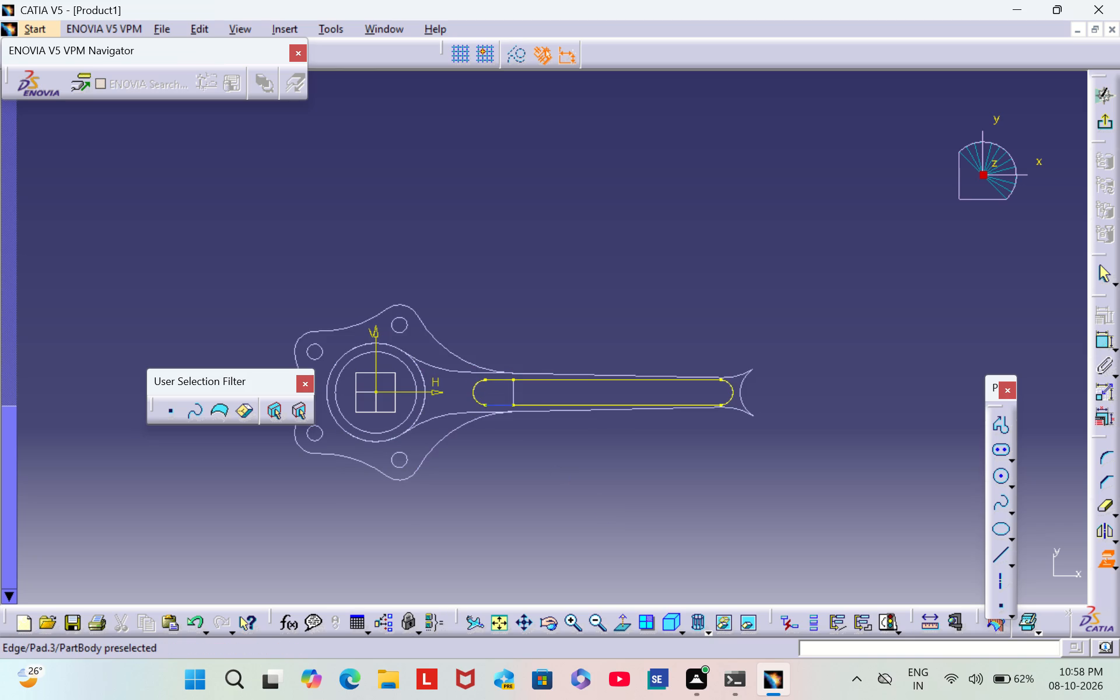
click(494, 405)
click(593, 499)
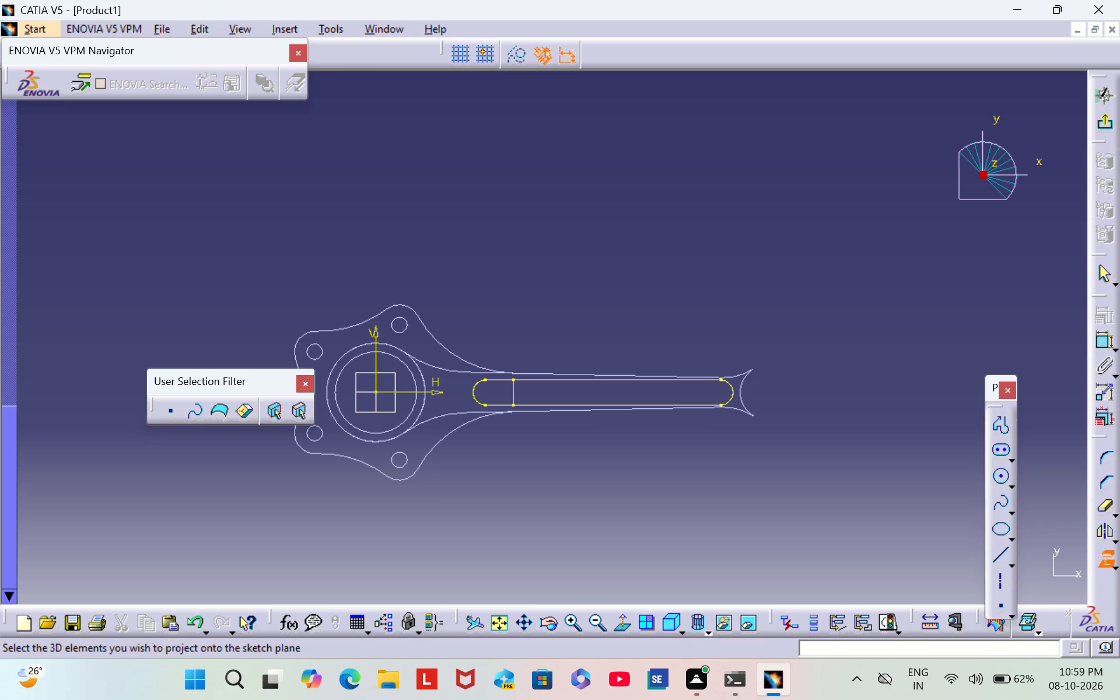
click(1107, 122)
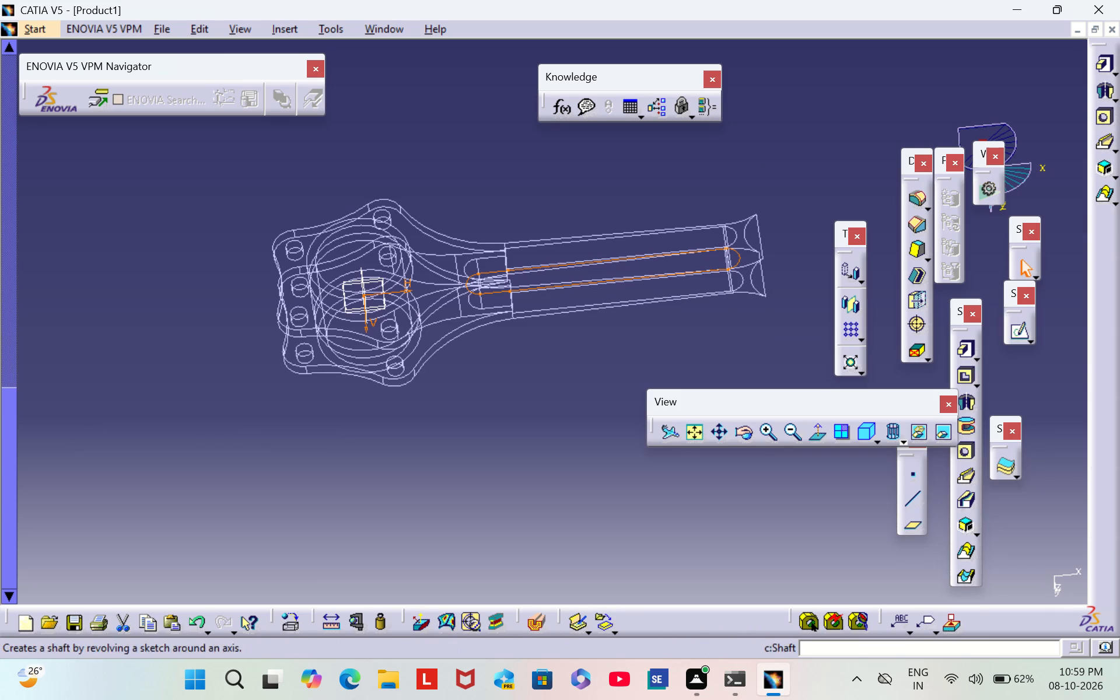
Reopen the slot outline sketch, set the display to Shading with Edges without Smooth Edges, and exit the sketch.
click(1023, 337)
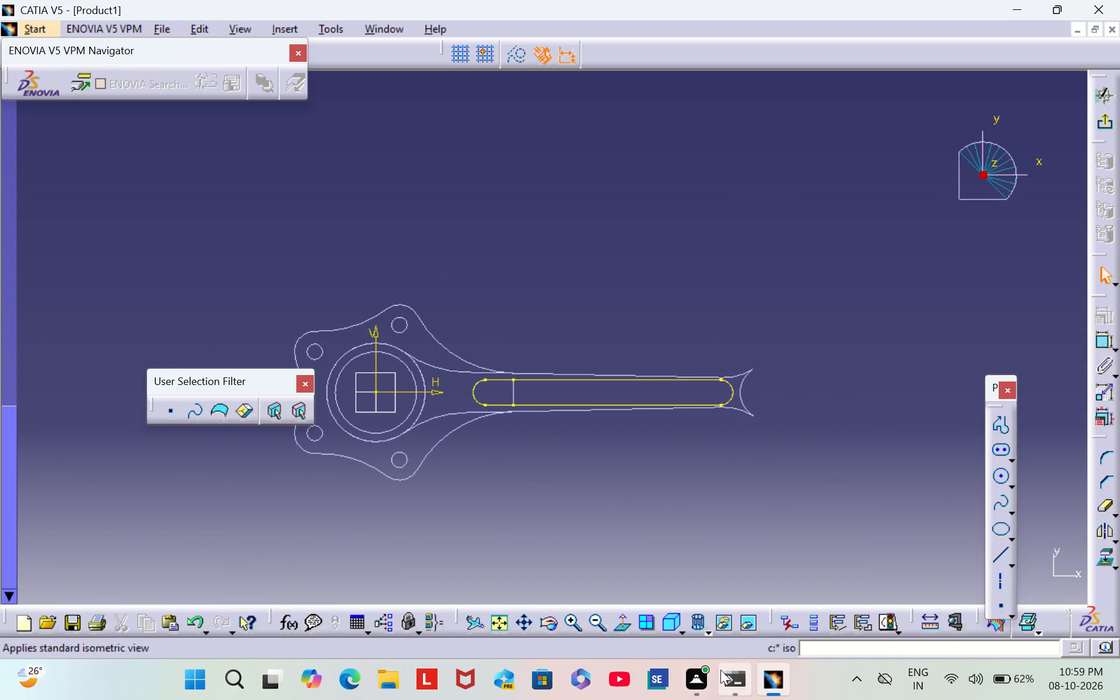
click(699, 629)
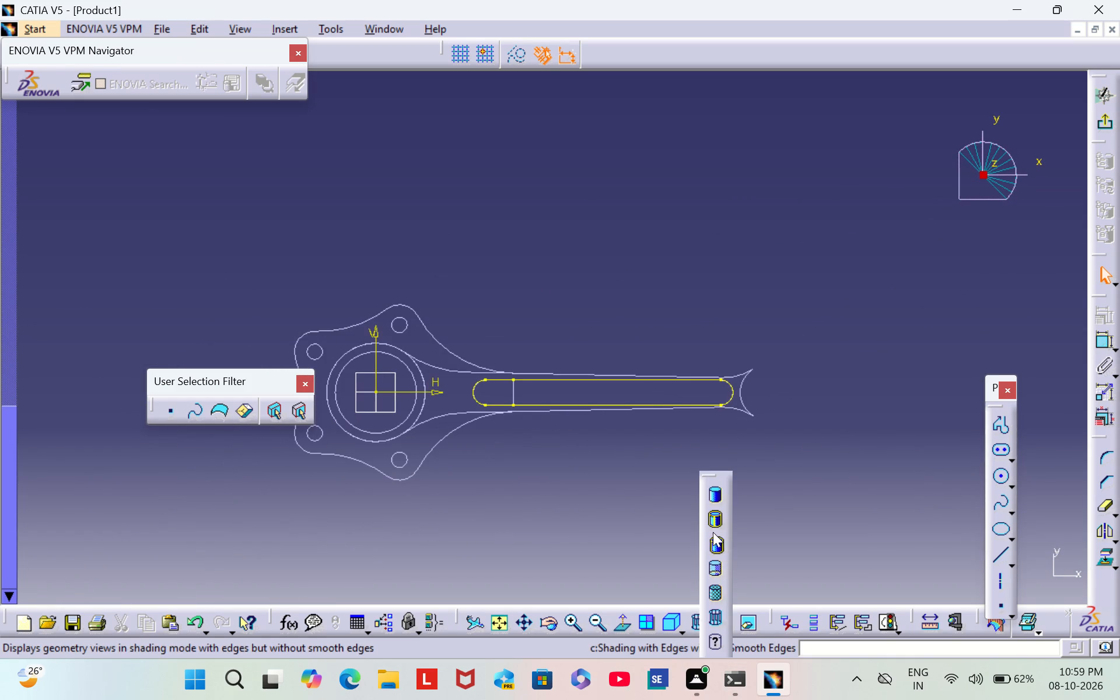
click(713, 540)
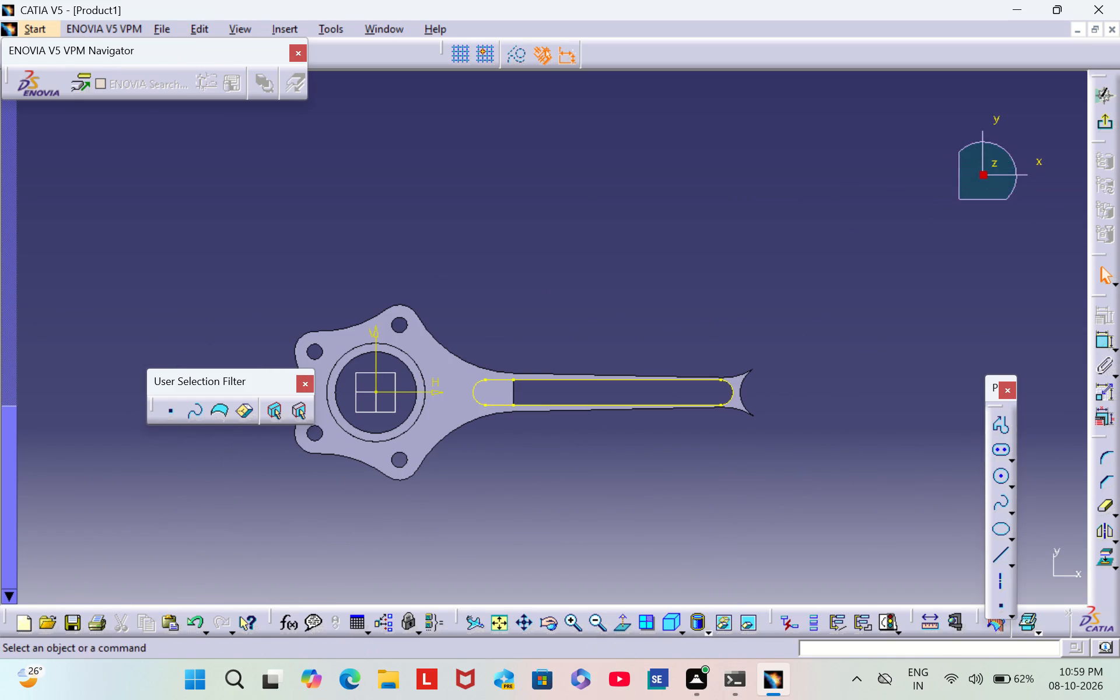
click(1106, 126)
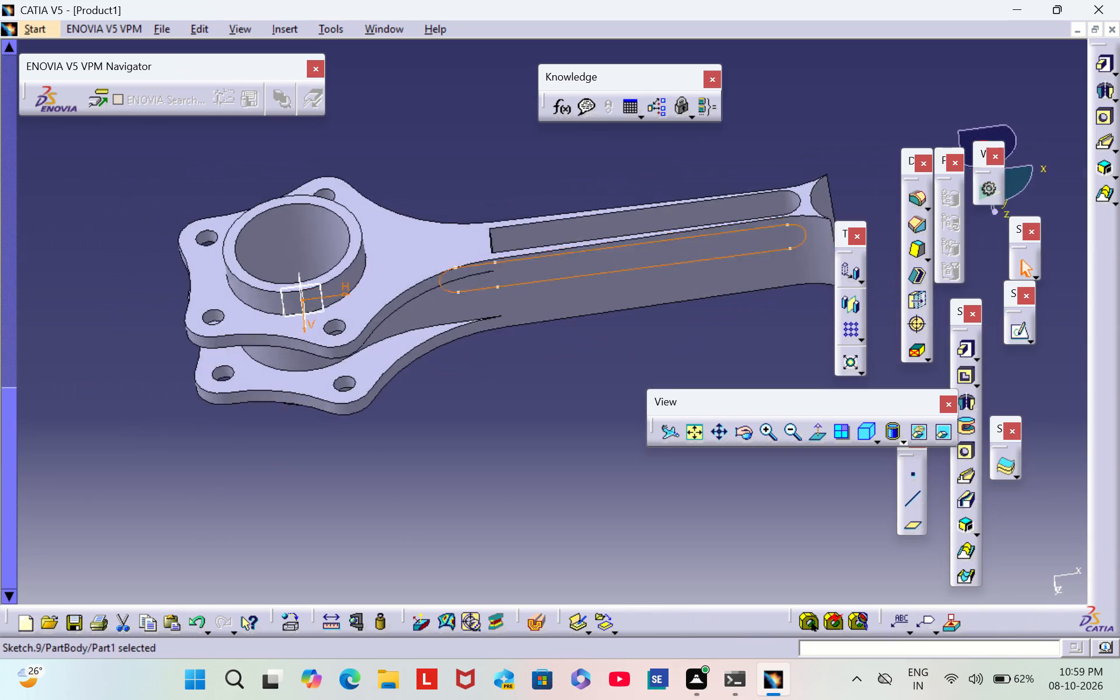
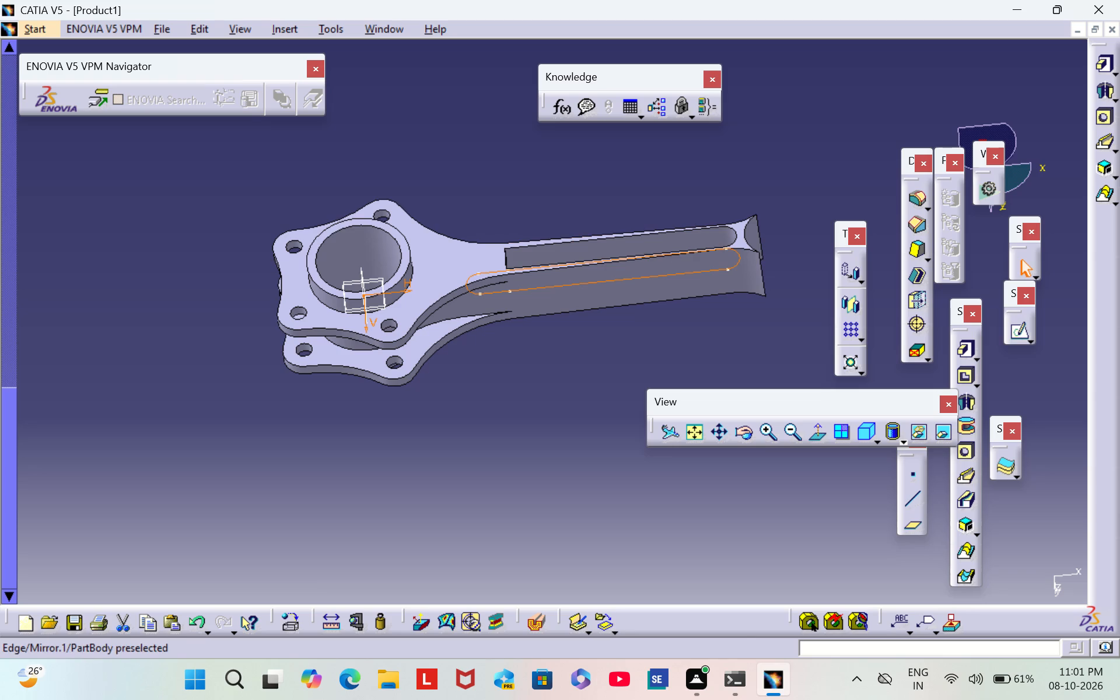
Cut the slot outline sketch through the arm with a Pocket, setting both the first and second limits to Up to last.
click(974, 378)
click(998, 395)
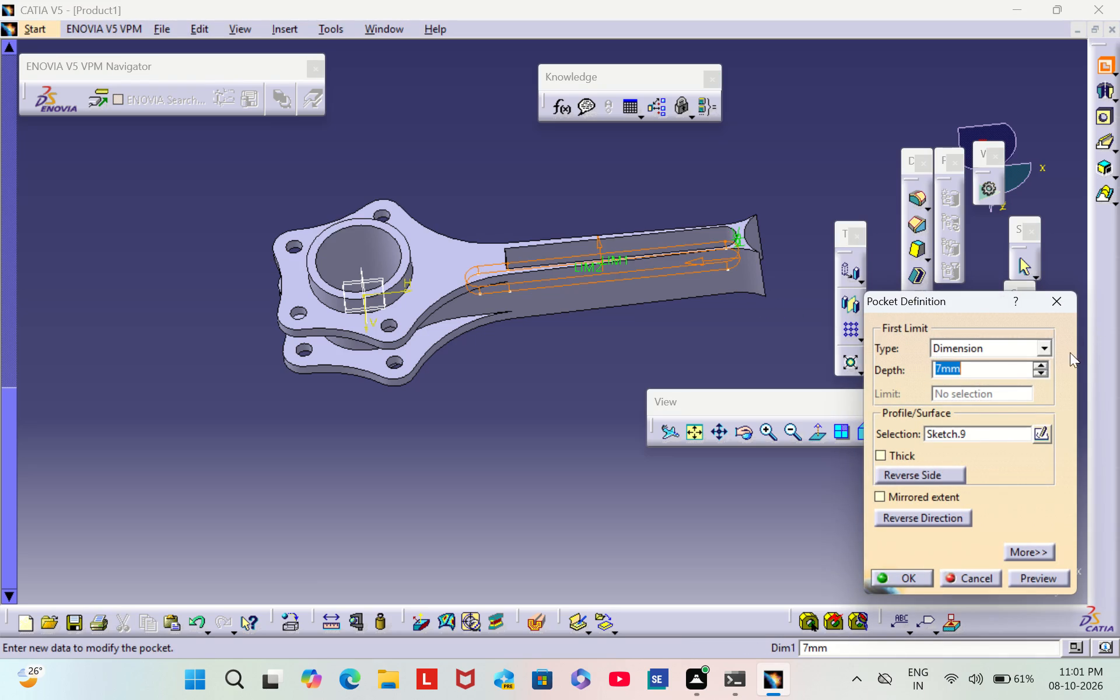
click(1043, 347)
click(982, 391)
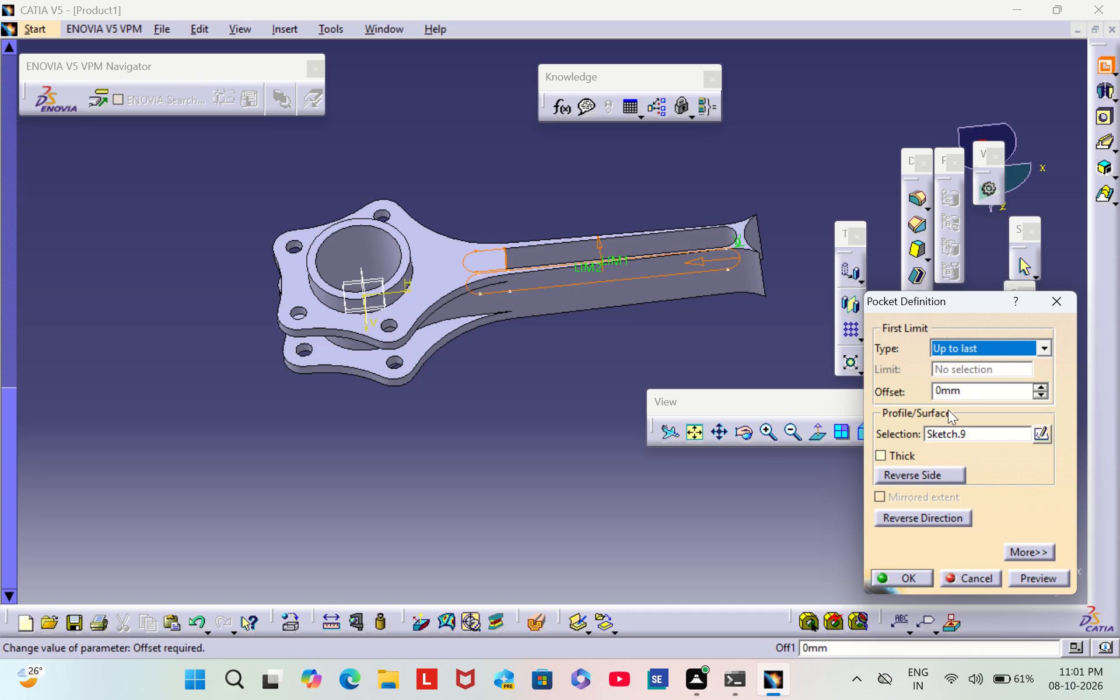
click(1049, 344)
click(1001, 363)
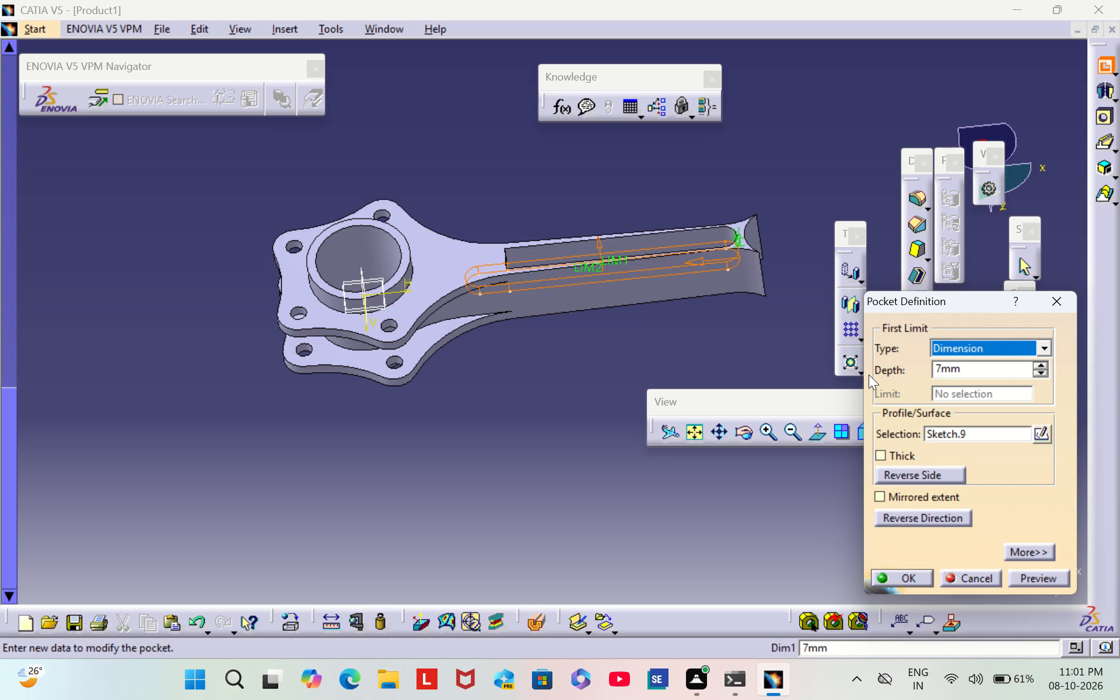
click(1042, 347)
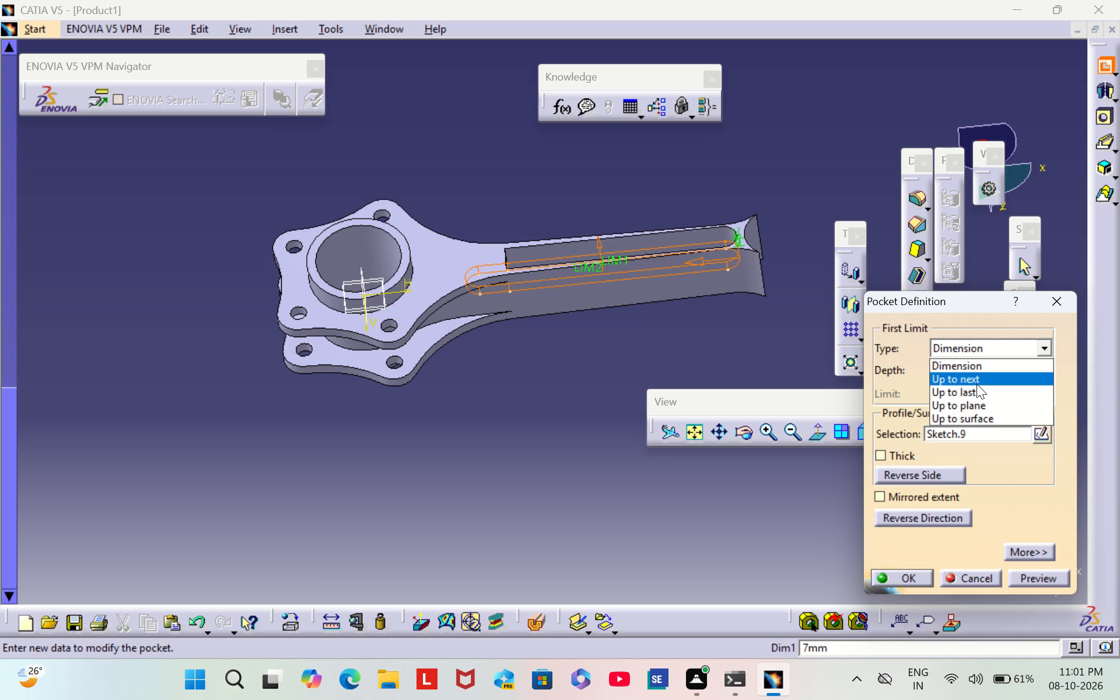
click(960, 395)
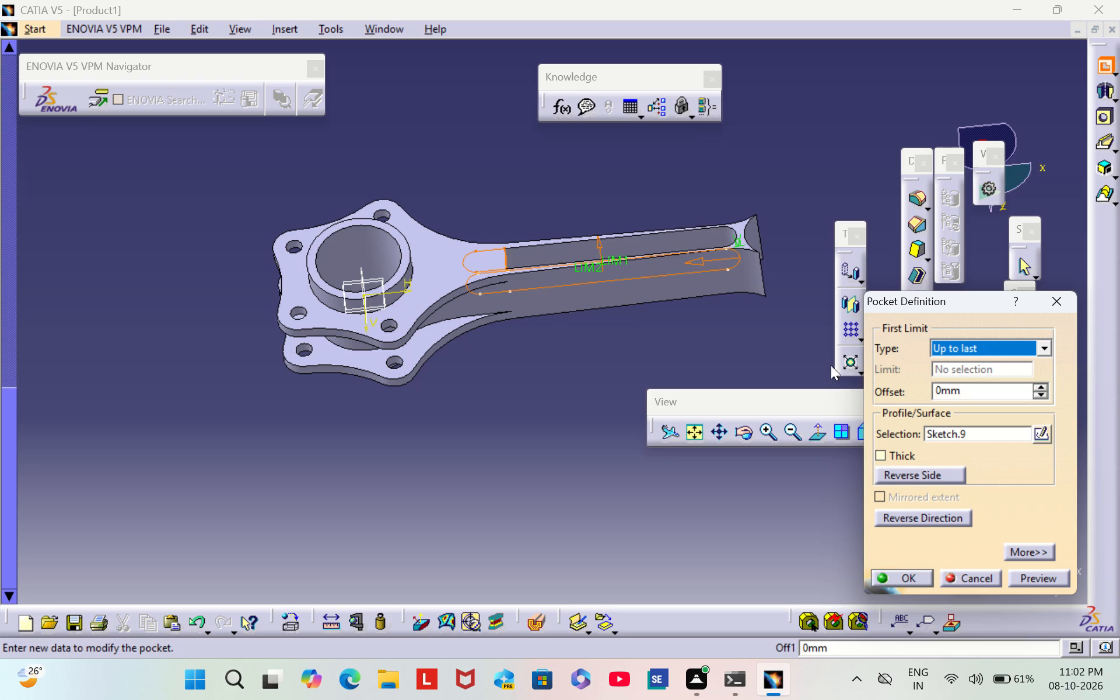
click(1023, 551)
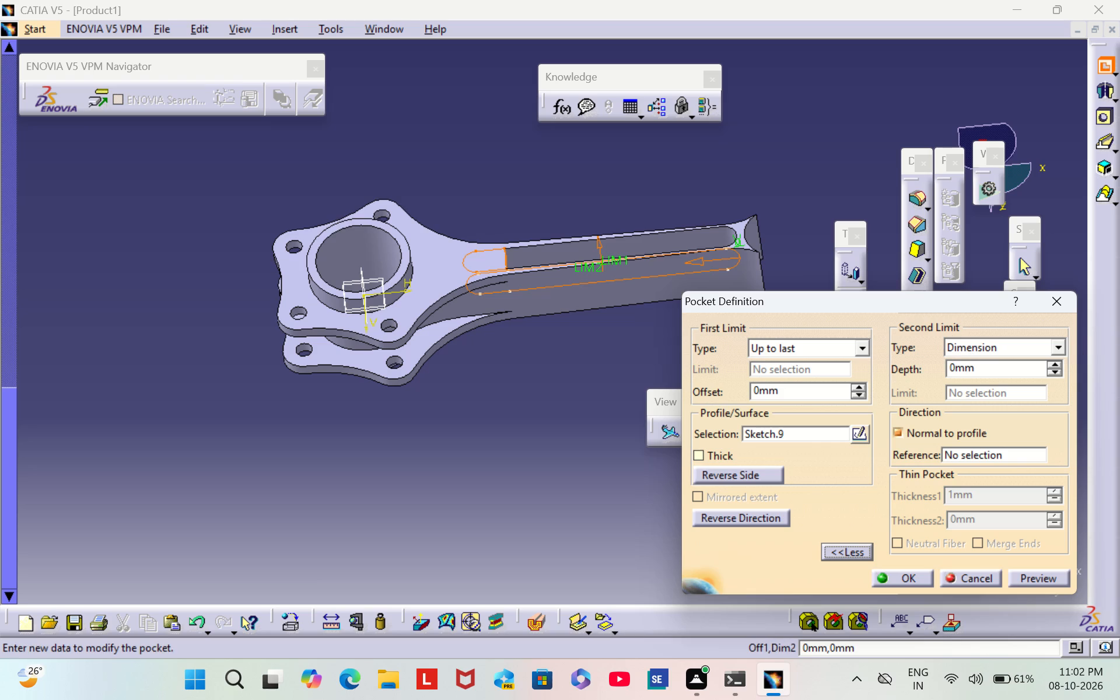
click(1054, 351)
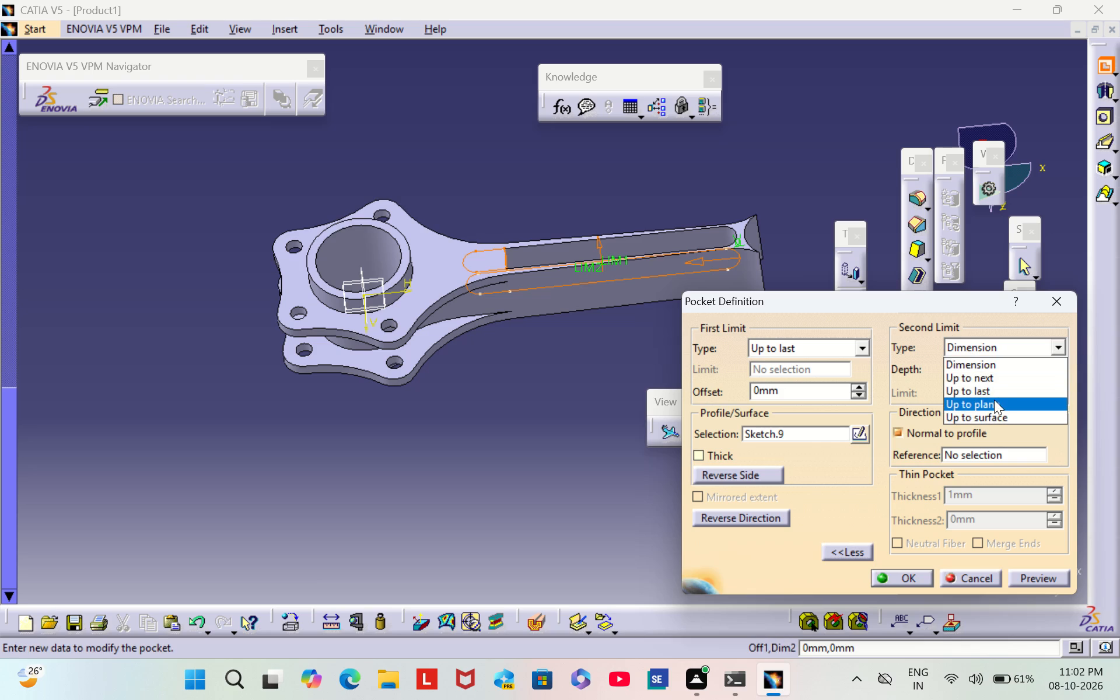
click(1003, 391)
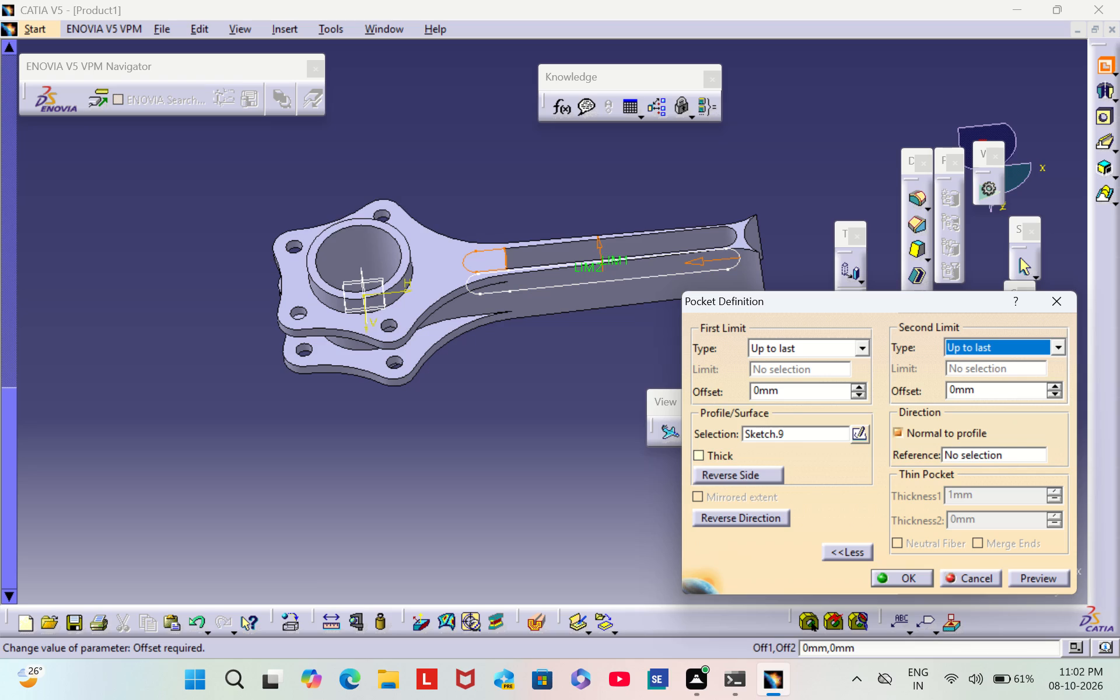
click(910, 580)
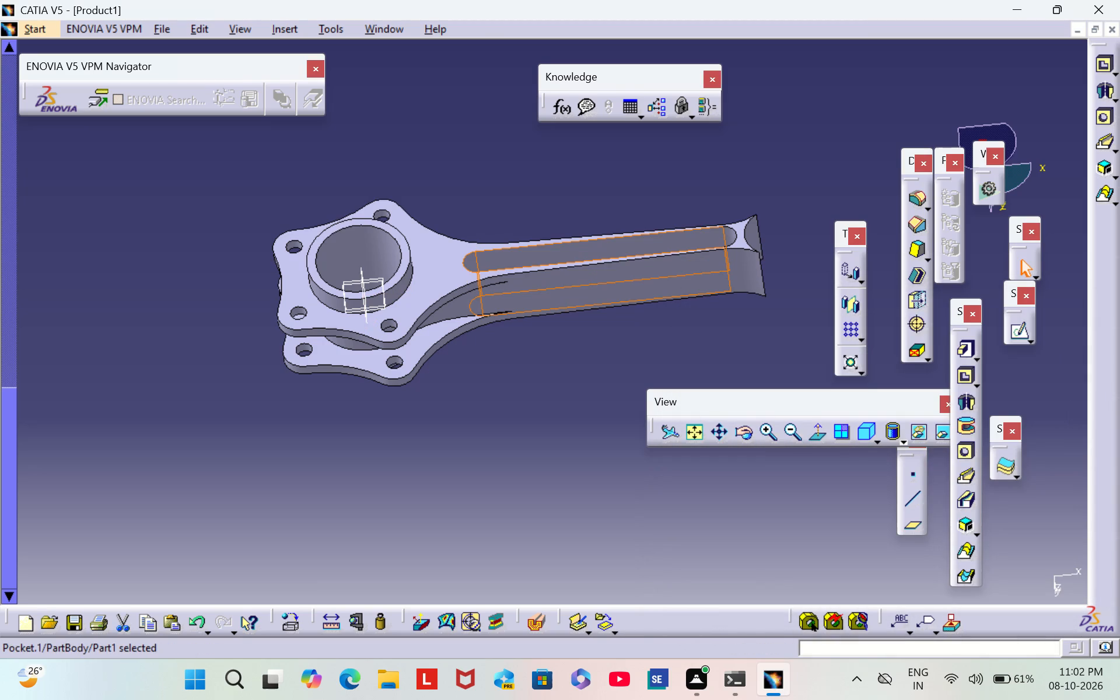
click(789, 181)
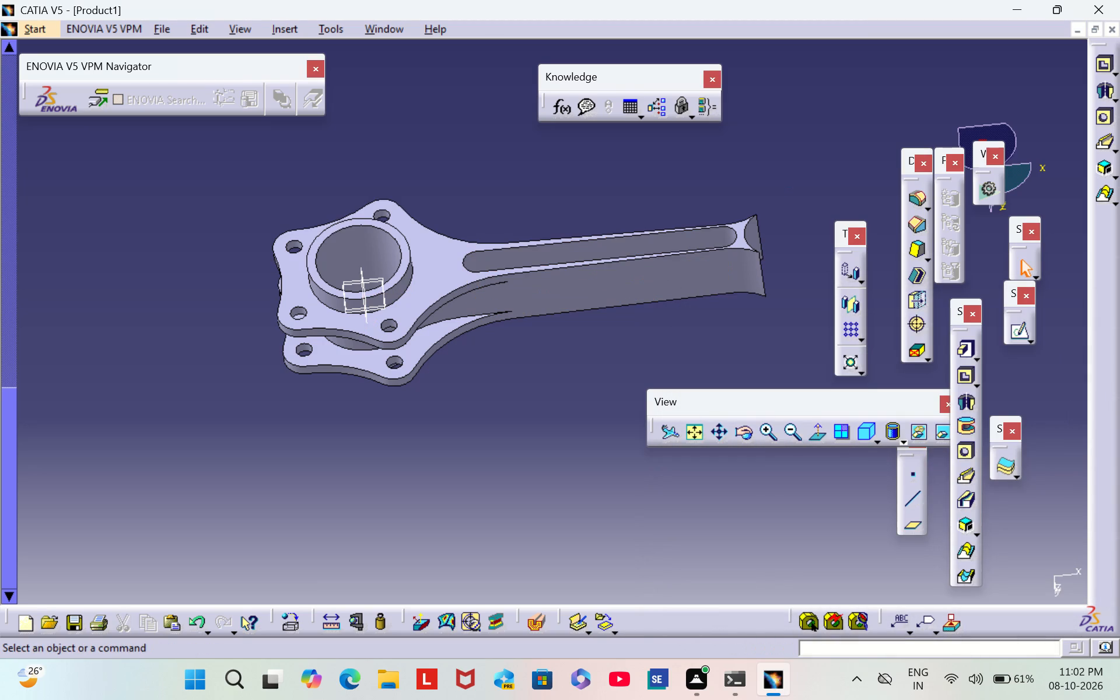
Inspect the through slot in the arm and the mirrored flanges from several angles.
scroll(747, 181, down, 1)
middle_drag(747, 181, 759, 362)
right_drag(747, 181, 759, 362)
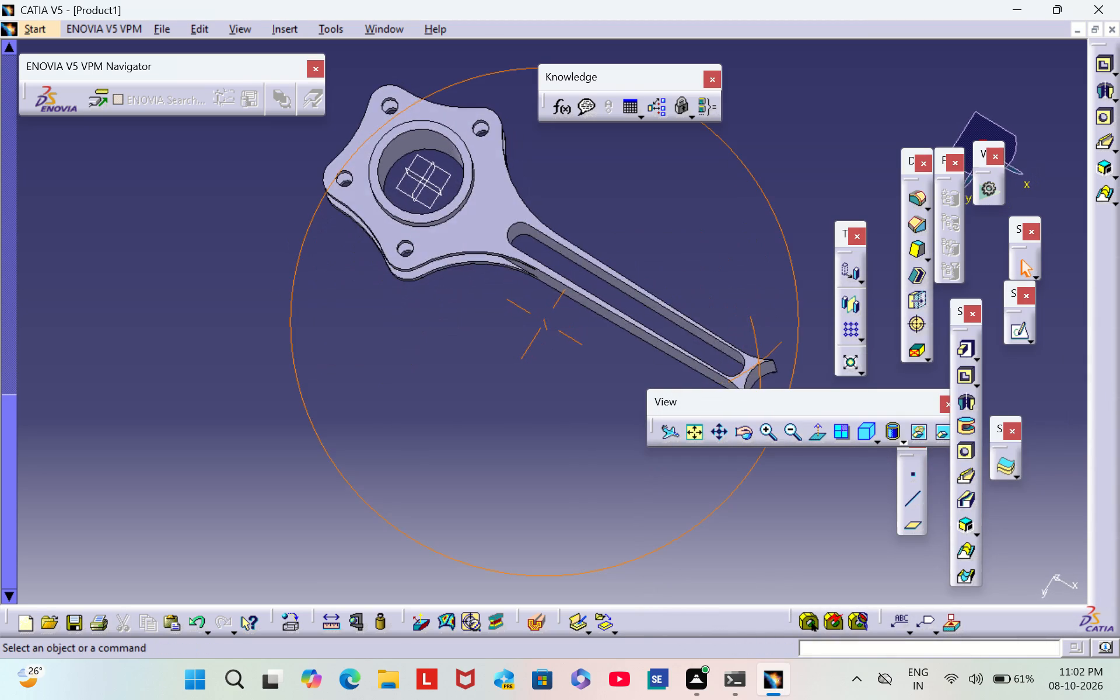
right_drag(759, 362, 739, 345)
middle_drag(759, 362, 704, 249)
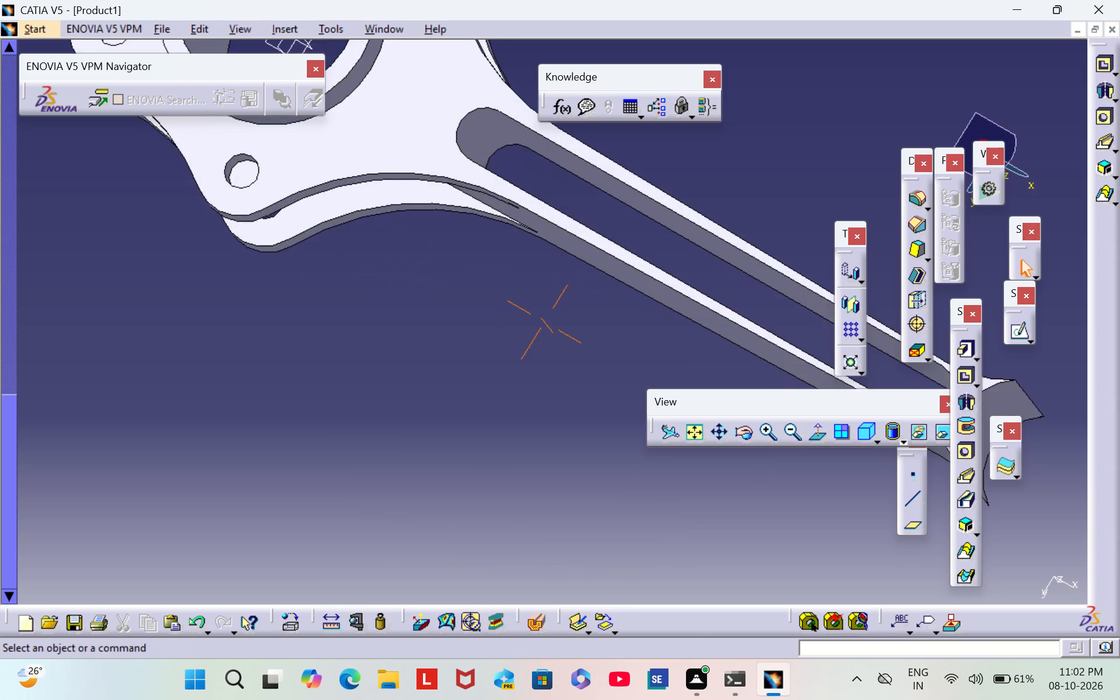
middle_drag(704, 249, 730, 317)
middle_drag(667, 229, 667, 228)
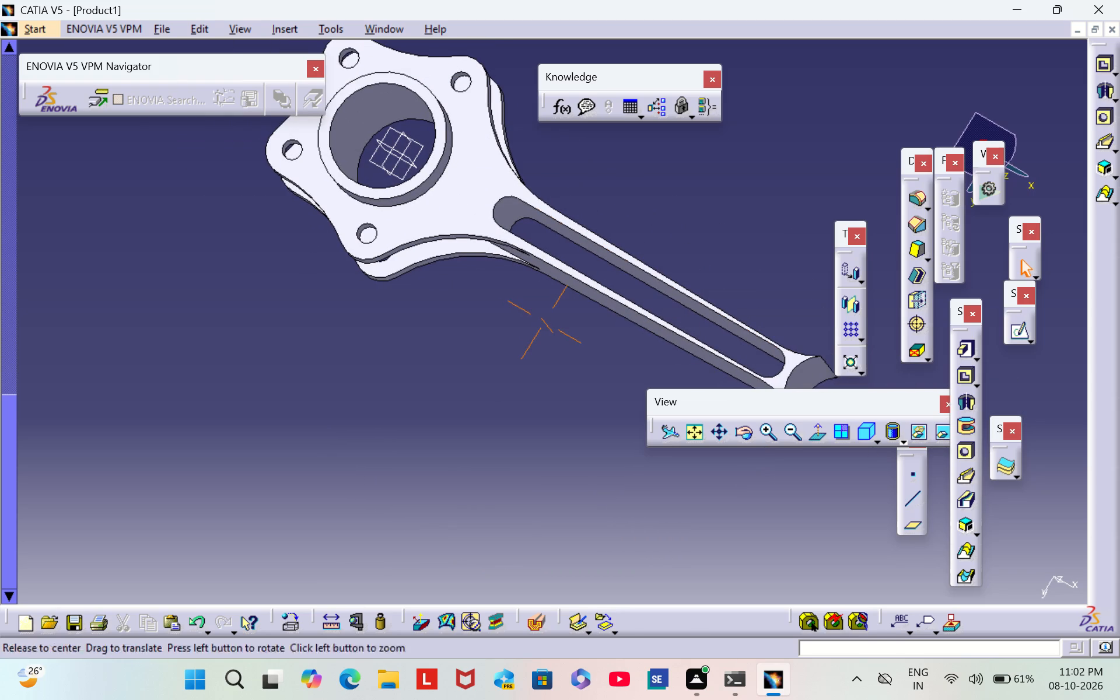
middle_drag(667, 228, 719, 149)
right_drag(668, 226, 719, 149)
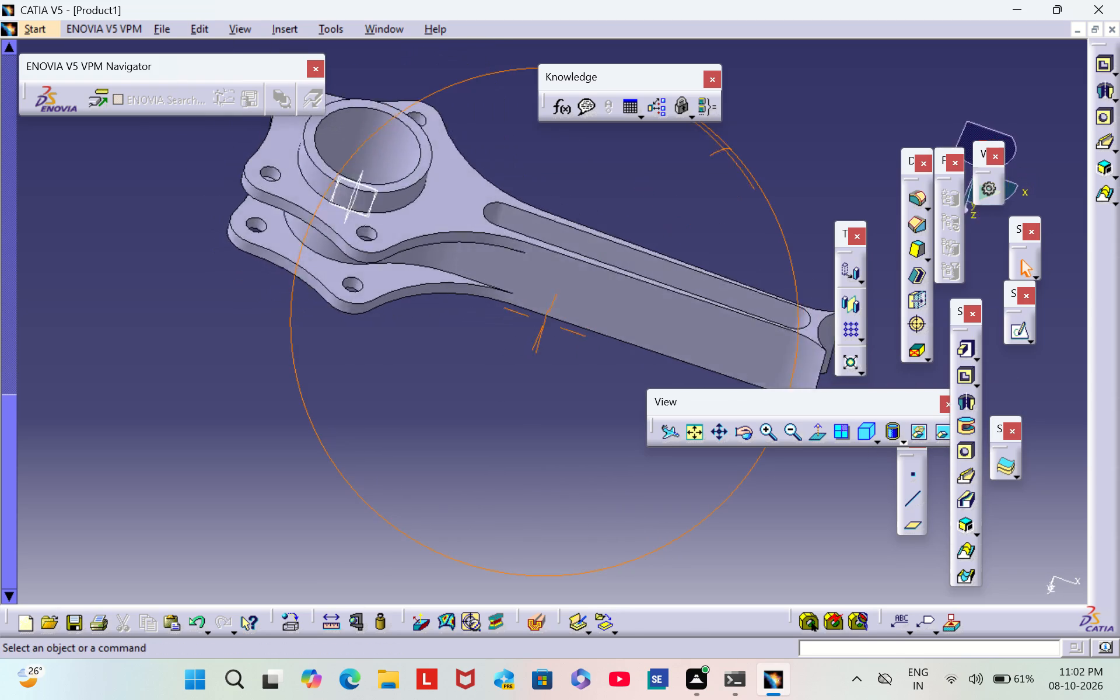
right_drag(719, 149, 627, 196)
middle_drag(719, 149, 637, 208)
middle_click(637, 208)
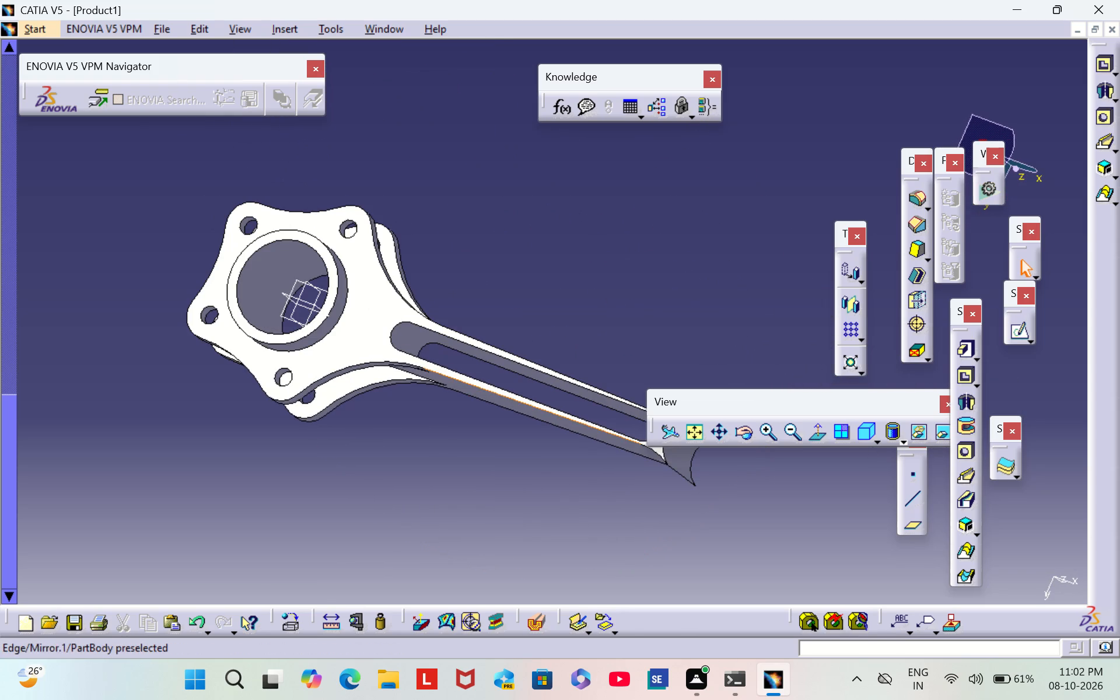
middle_drag(541, 331, 572, 262)
right_click(572, 262)
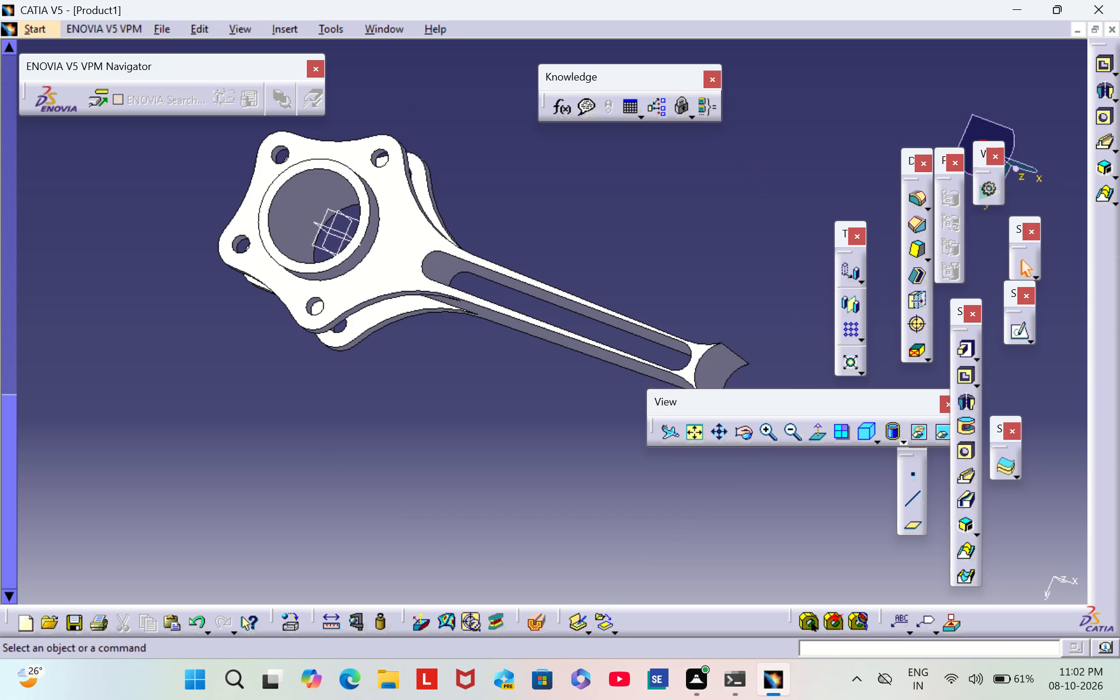
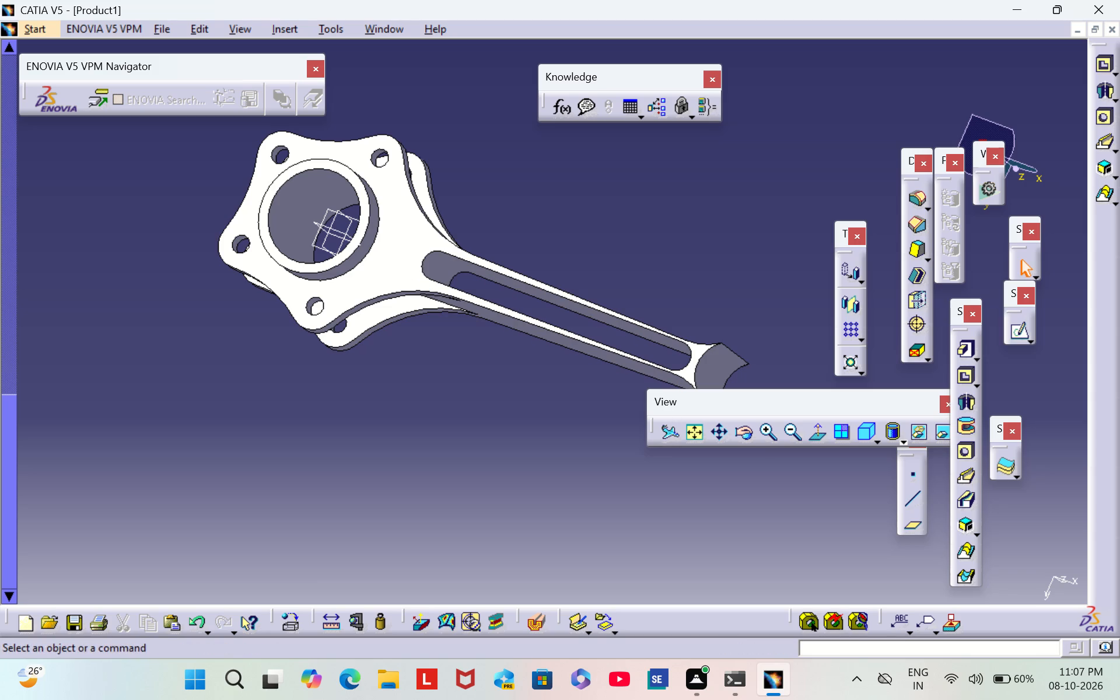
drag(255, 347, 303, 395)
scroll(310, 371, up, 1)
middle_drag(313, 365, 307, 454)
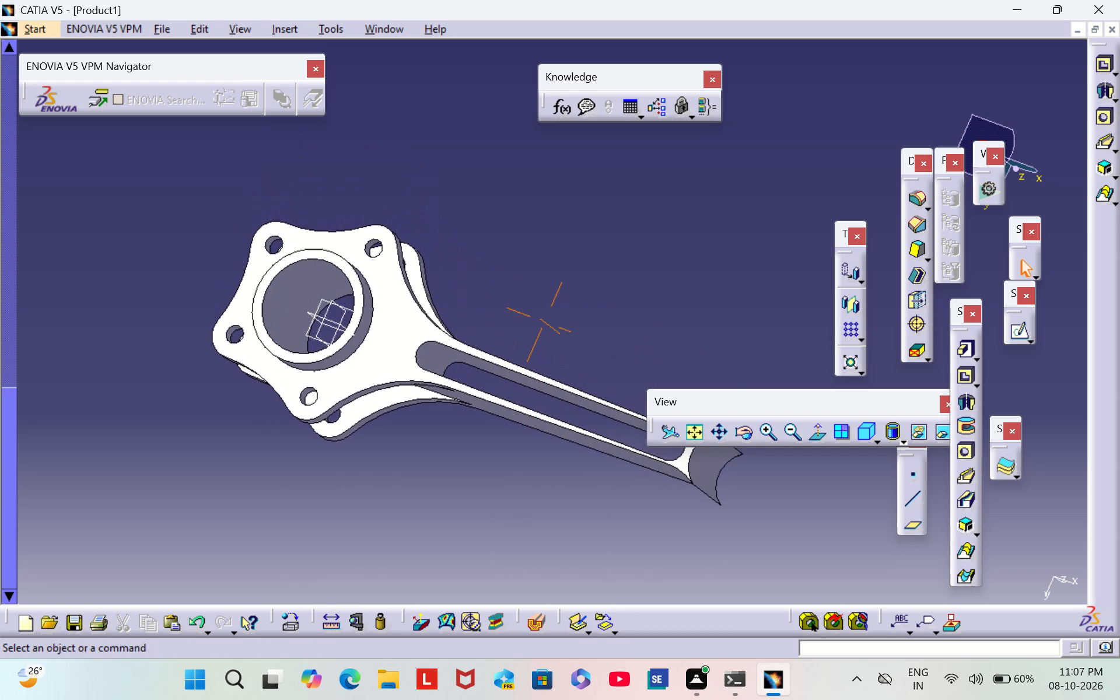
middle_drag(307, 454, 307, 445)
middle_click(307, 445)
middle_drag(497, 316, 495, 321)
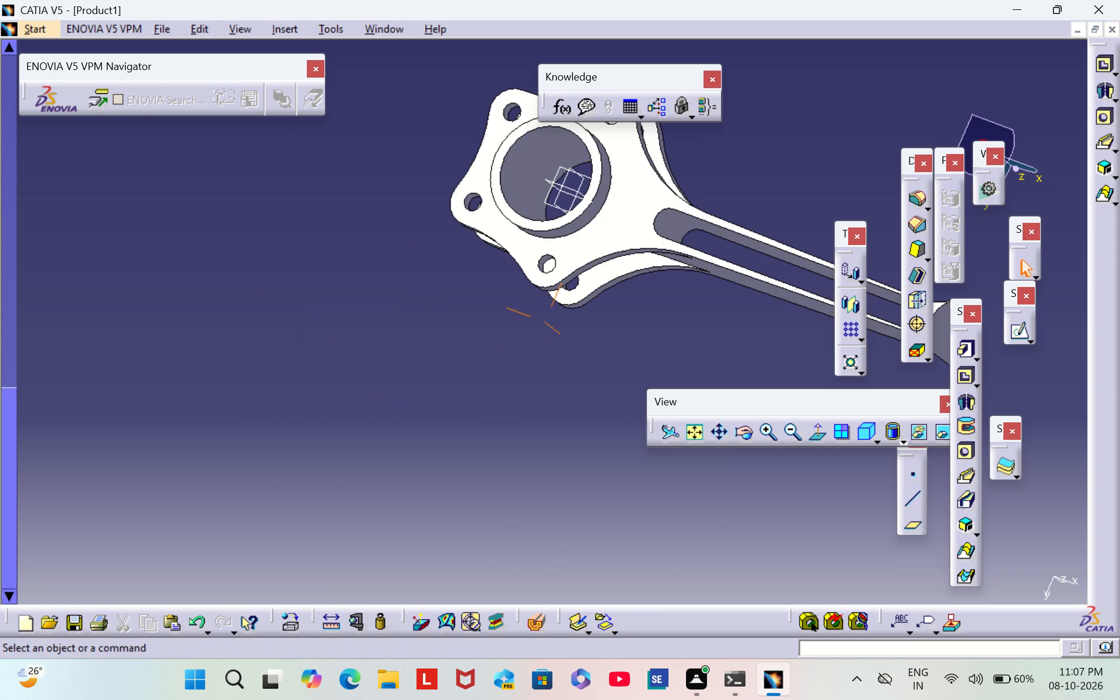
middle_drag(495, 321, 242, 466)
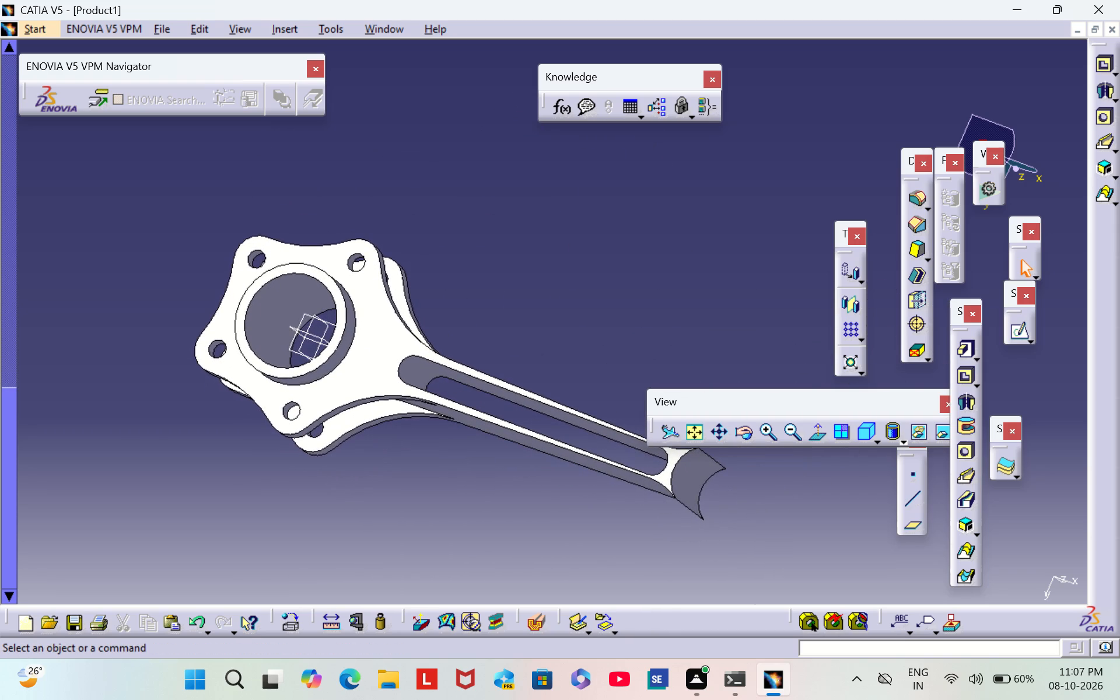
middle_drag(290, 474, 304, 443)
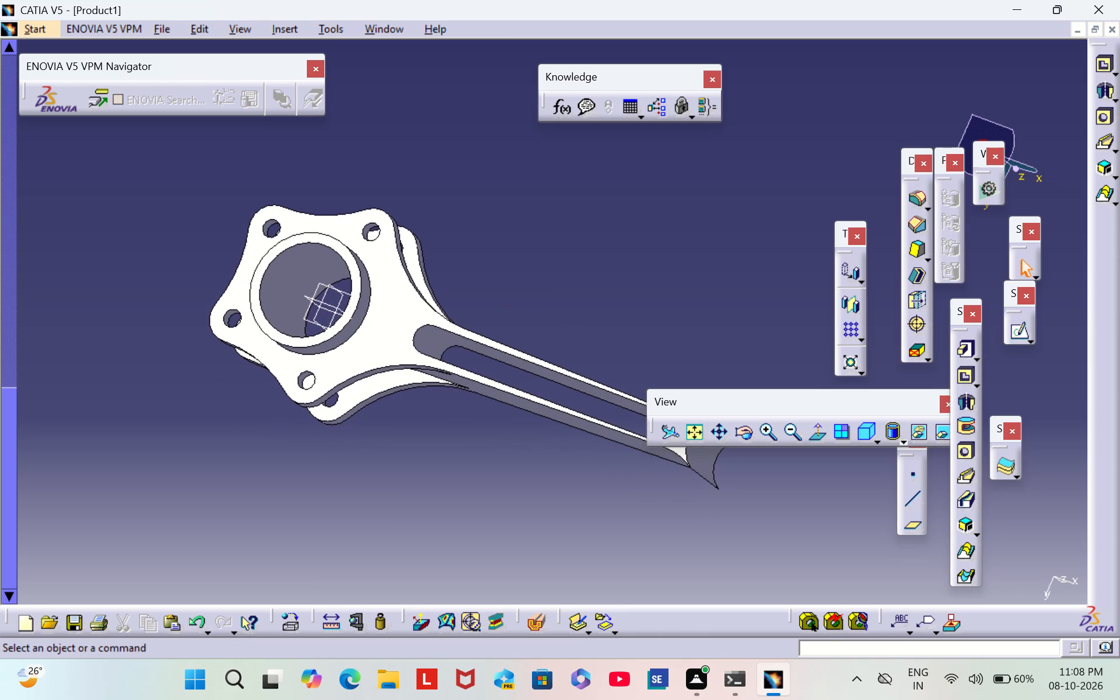
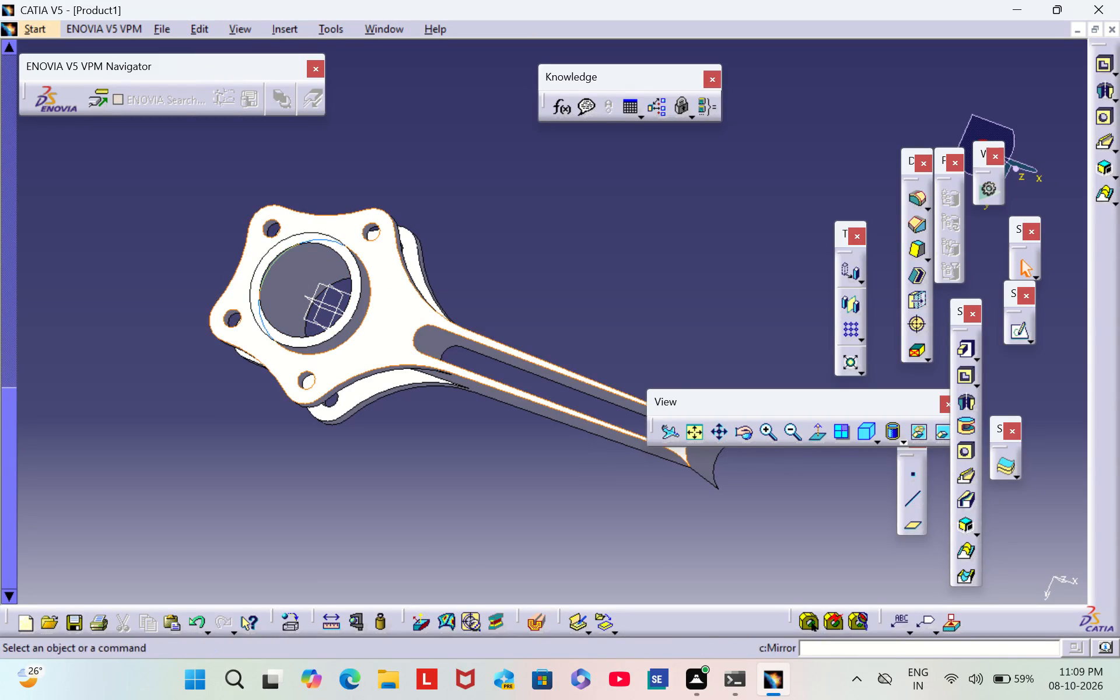
Examine the link's flanges, bore and slotted arm from different angles.
scroll(355, 352, up, 1)
middle_drag(353, 352, 402, 332)
right_drag(352, 352, 405, 330)
middle_drag(320, 380, 360, 368)
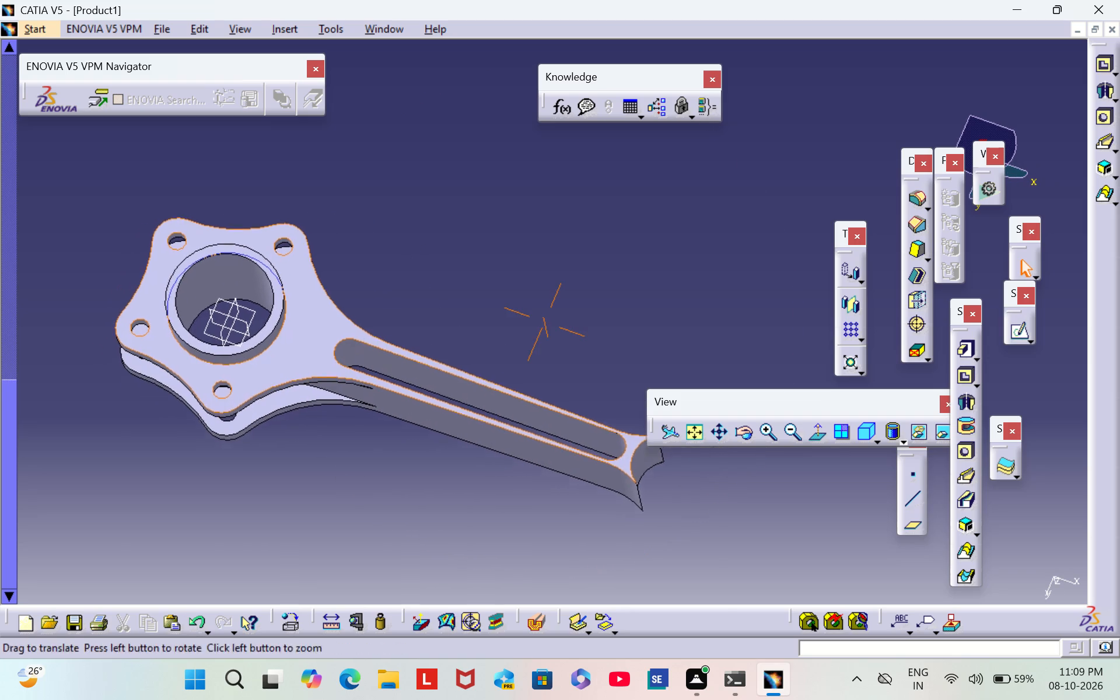
middle_drag(360, 368, 451, 344)
scroll(450, 343, up, 1)
middle_drag(363, 343, 344, 338)
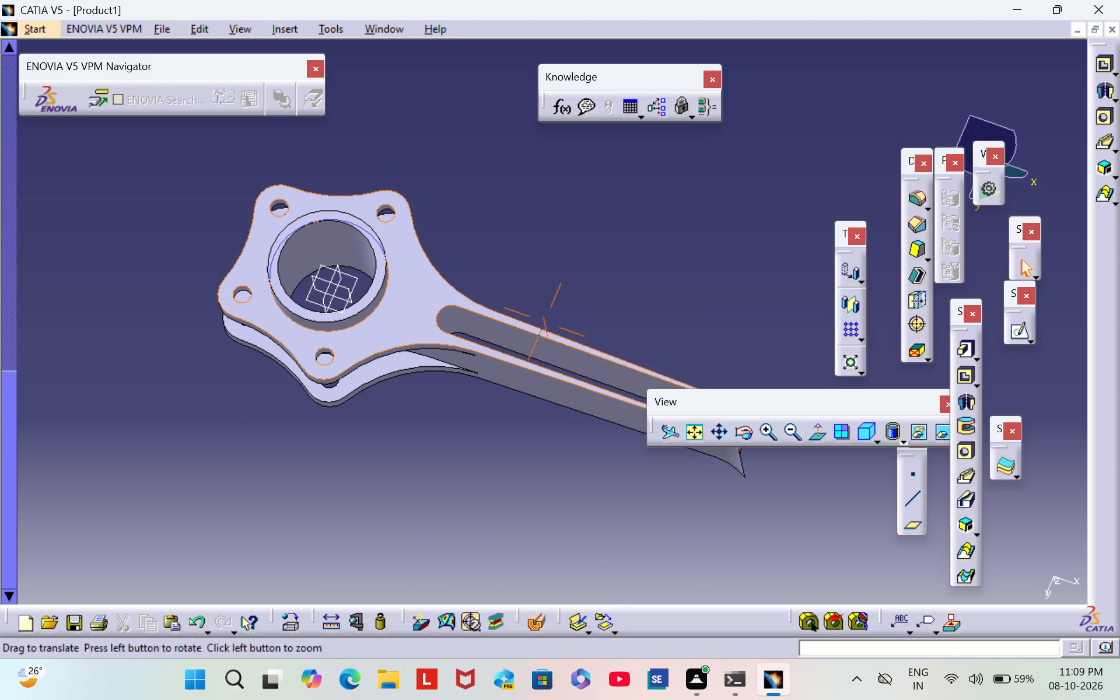
middle_drag(344, 338, 328, 349)
scroll(419, 339, down, 2)
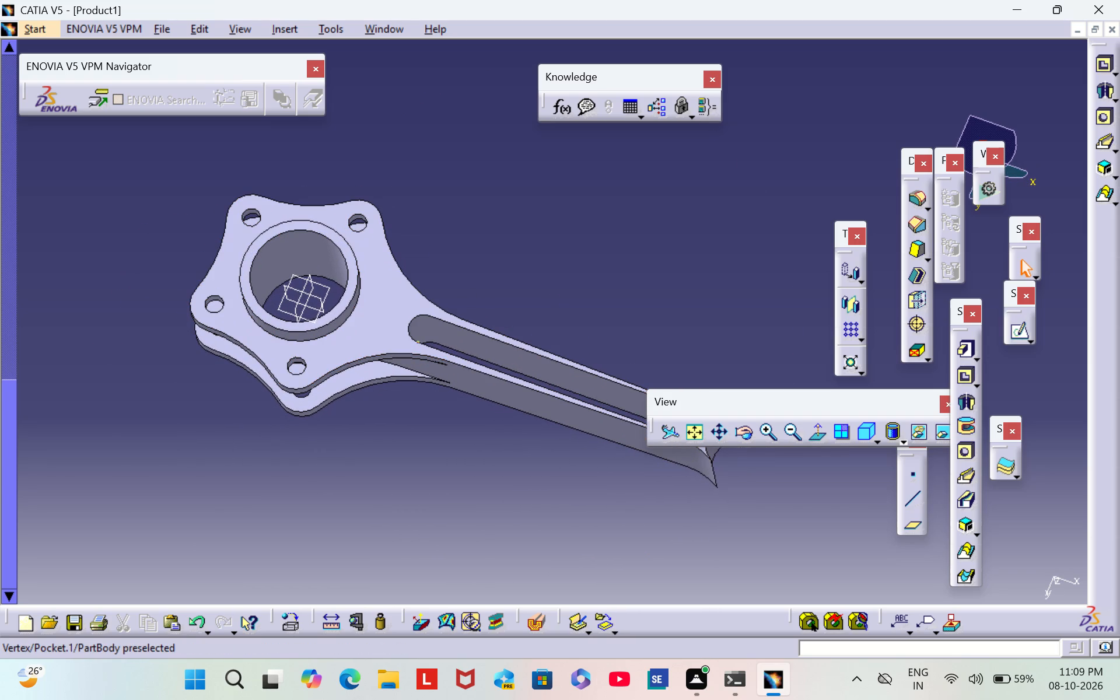
scroll(419, 339, up, 2)
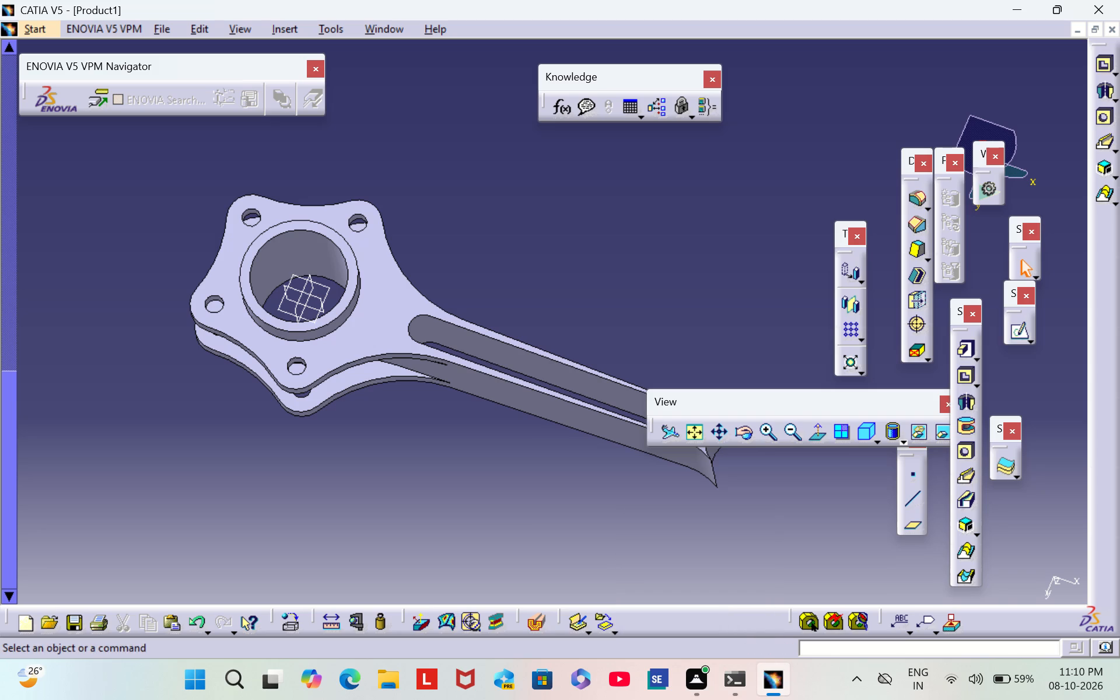
scroll(629, 345, down, 1)
Set the standard isometric view and open a new sketch on the zx plane.
click(865, 432)
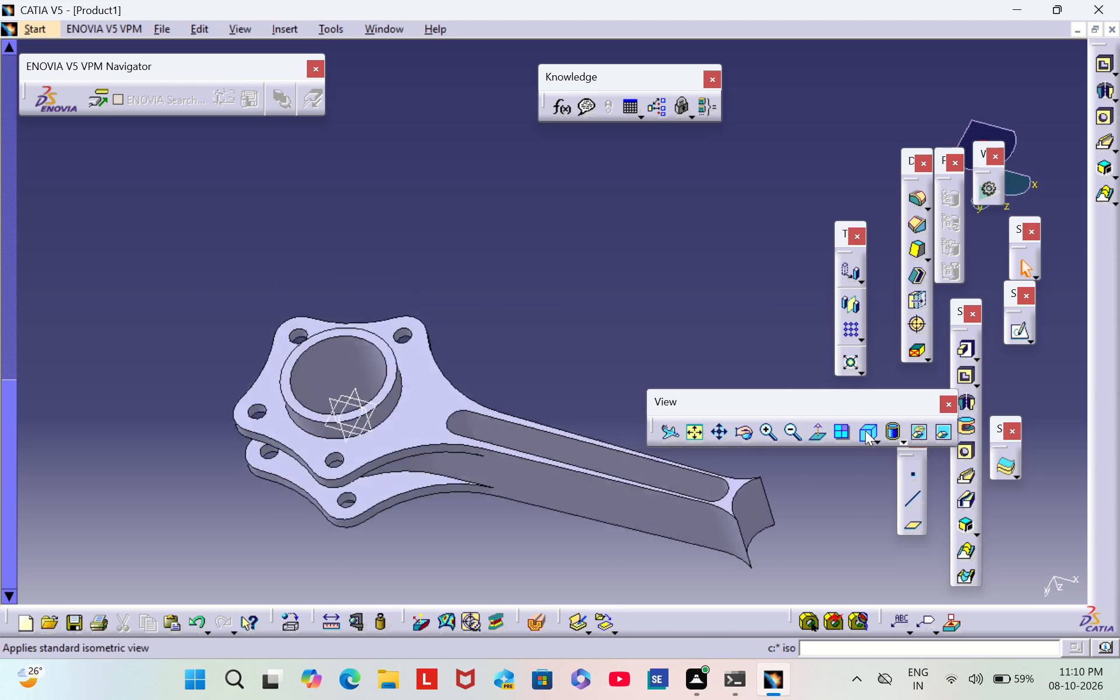
middle_drag(747, 246, 654, 400)
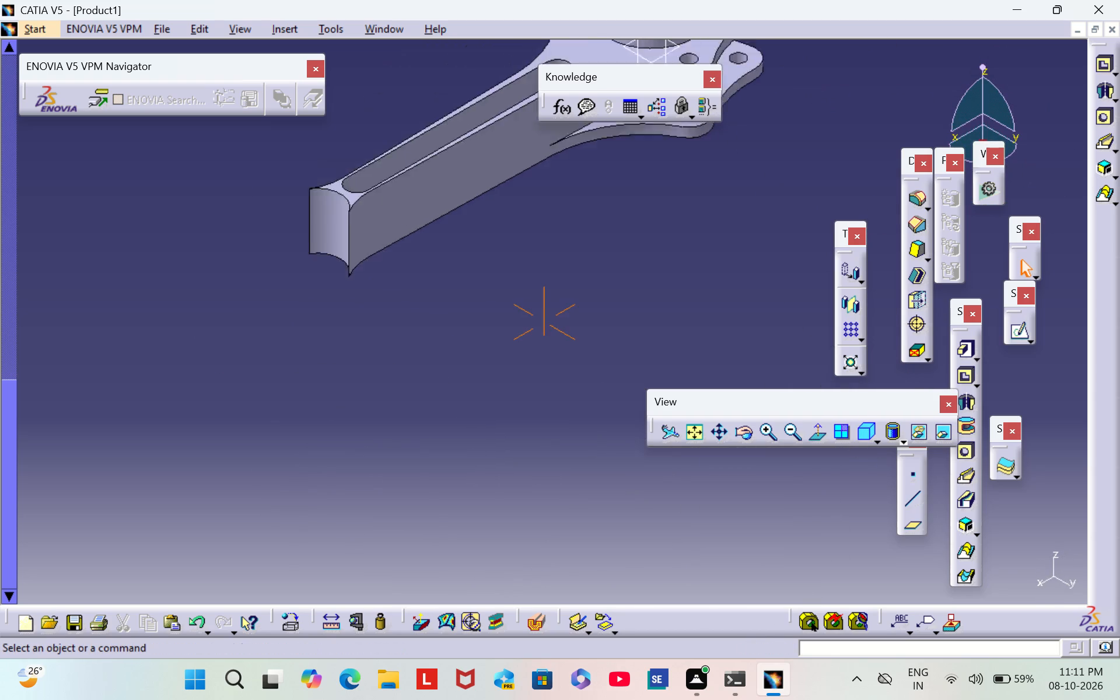
middle_drag(654, 400, 523, 561)
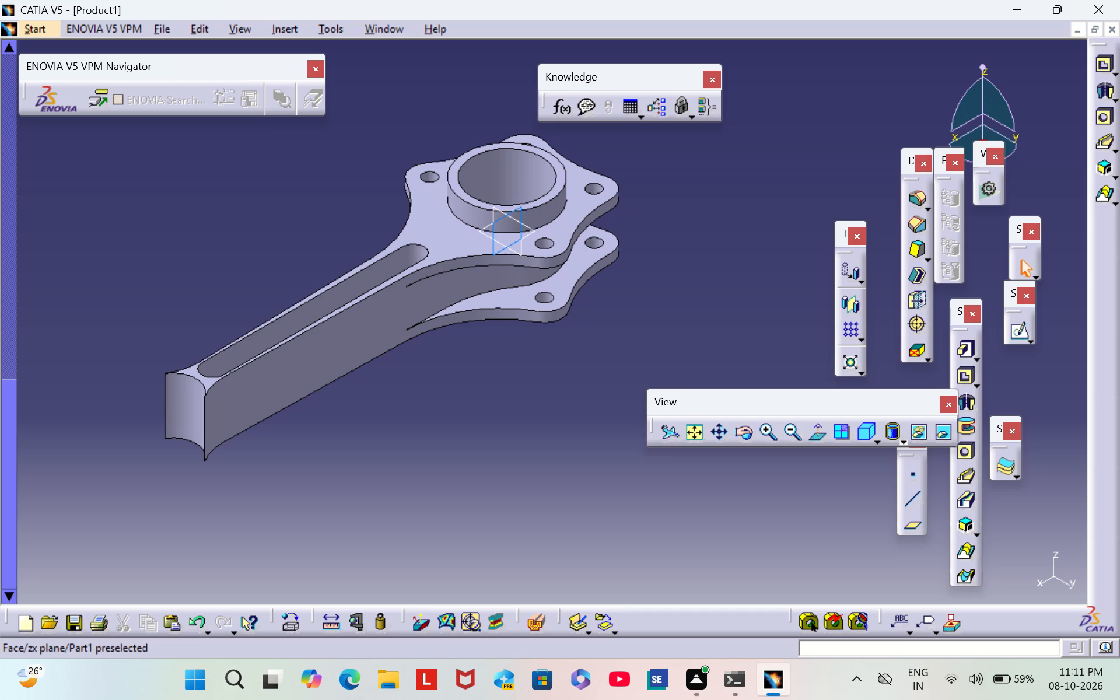
click(521, 225)
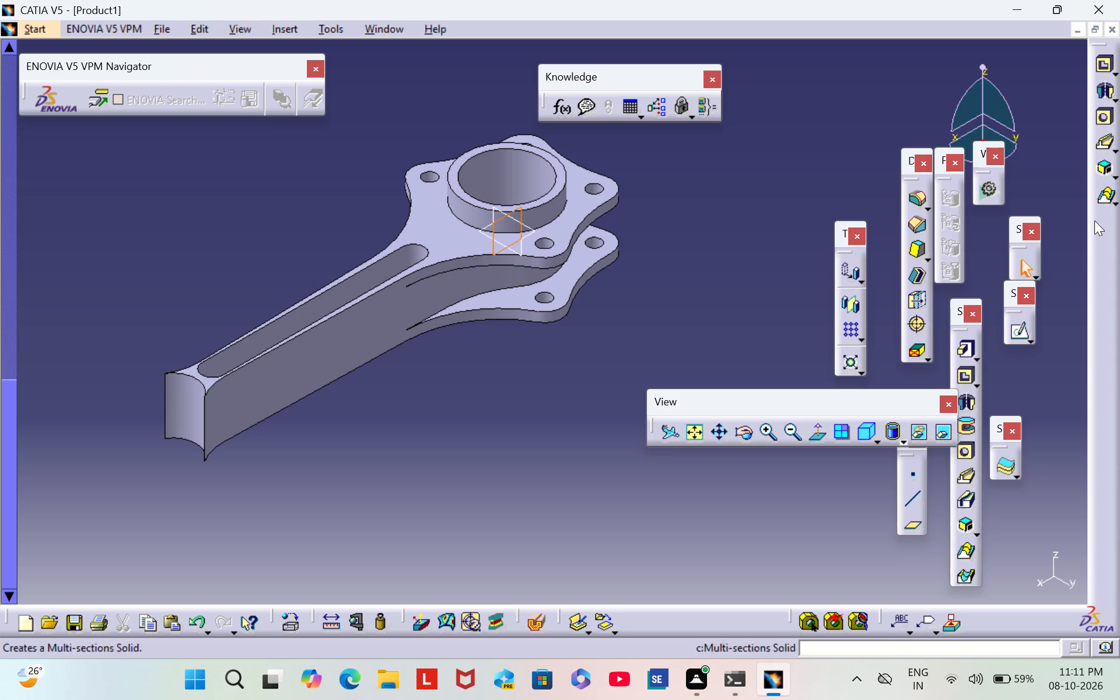
click(1019, 334)
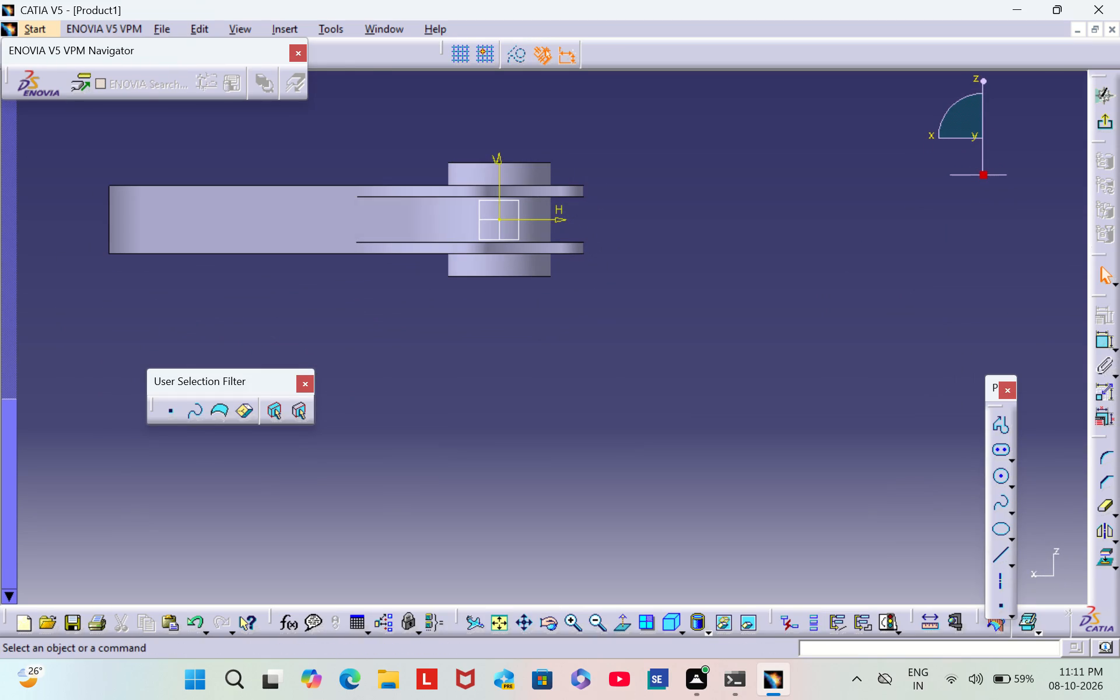
middle_drag(429, 334, 551, 397)
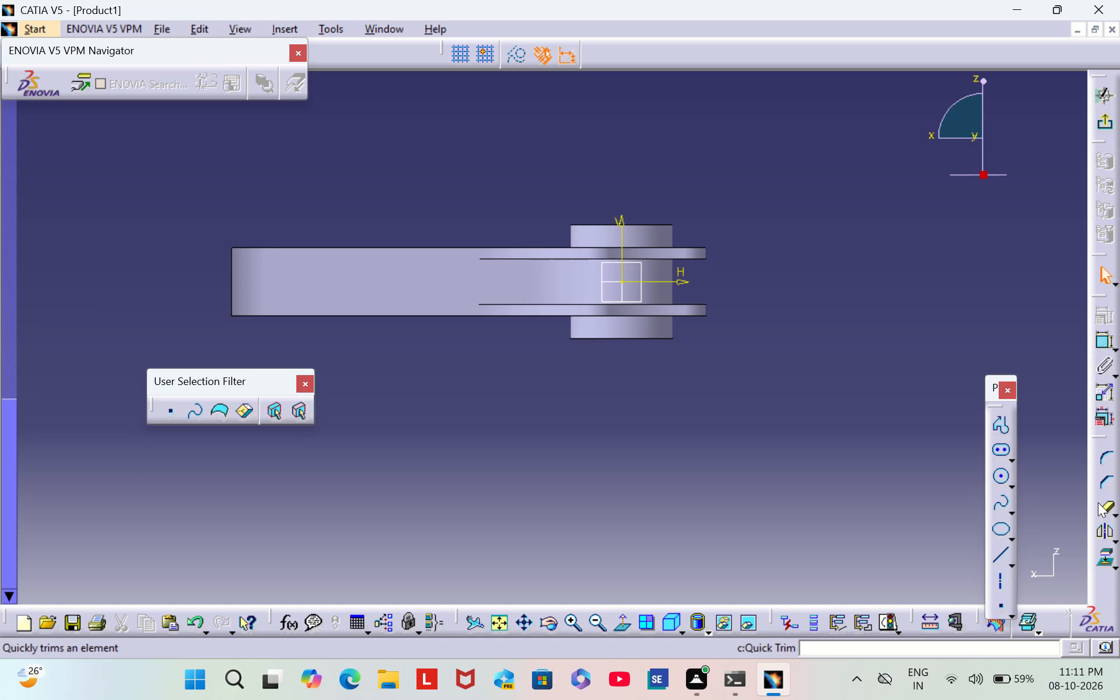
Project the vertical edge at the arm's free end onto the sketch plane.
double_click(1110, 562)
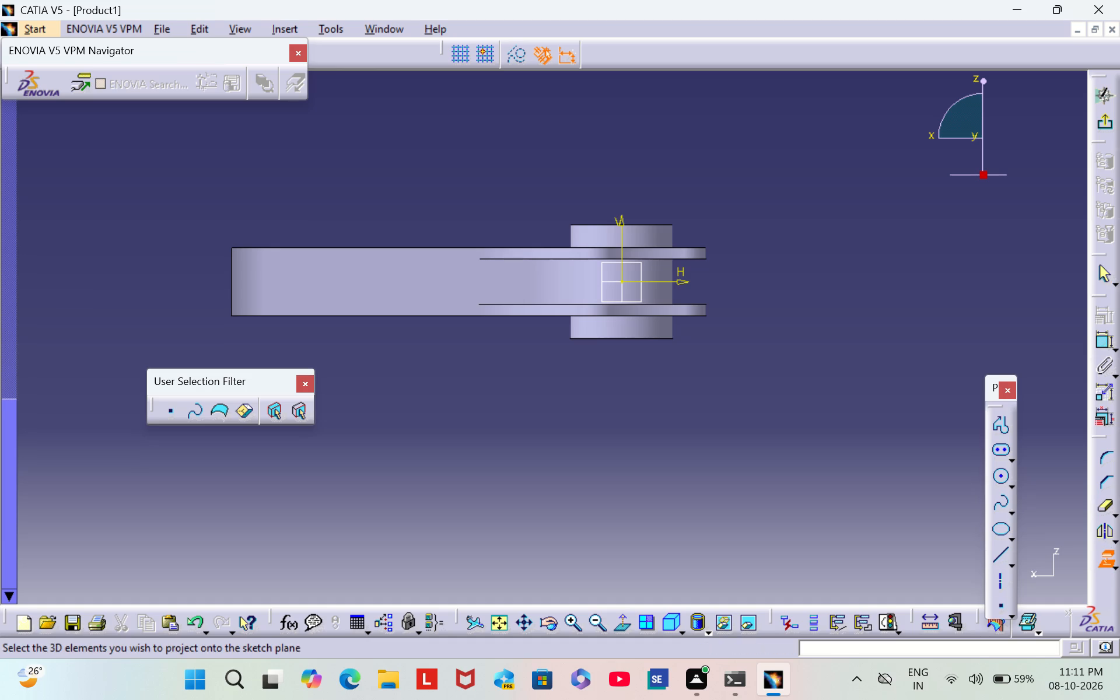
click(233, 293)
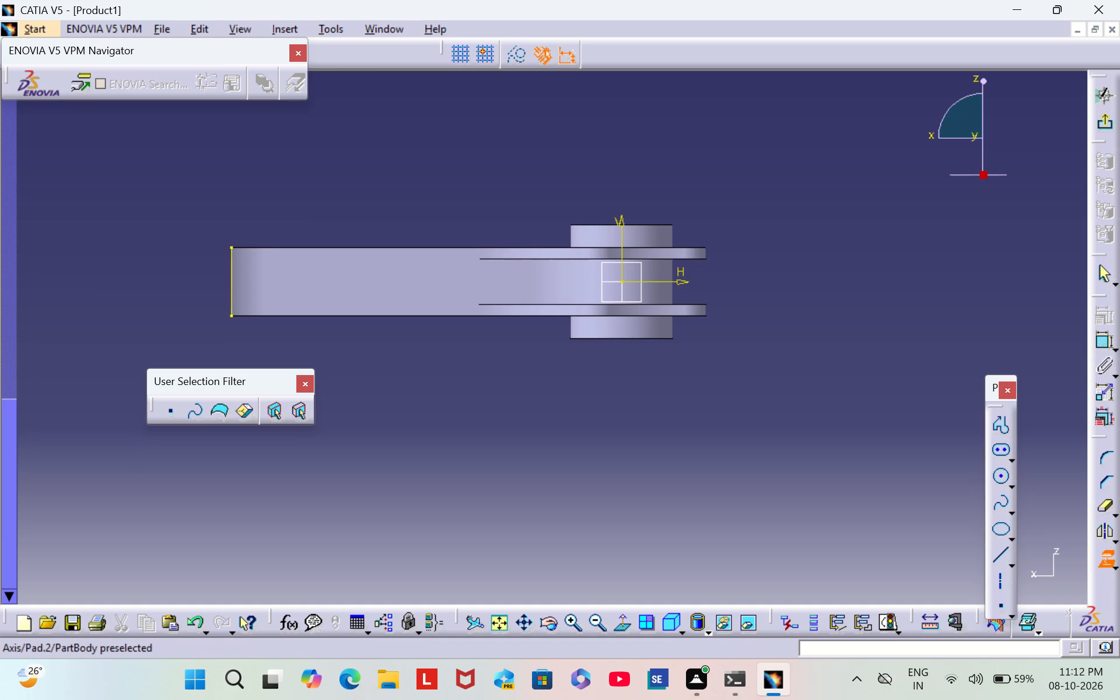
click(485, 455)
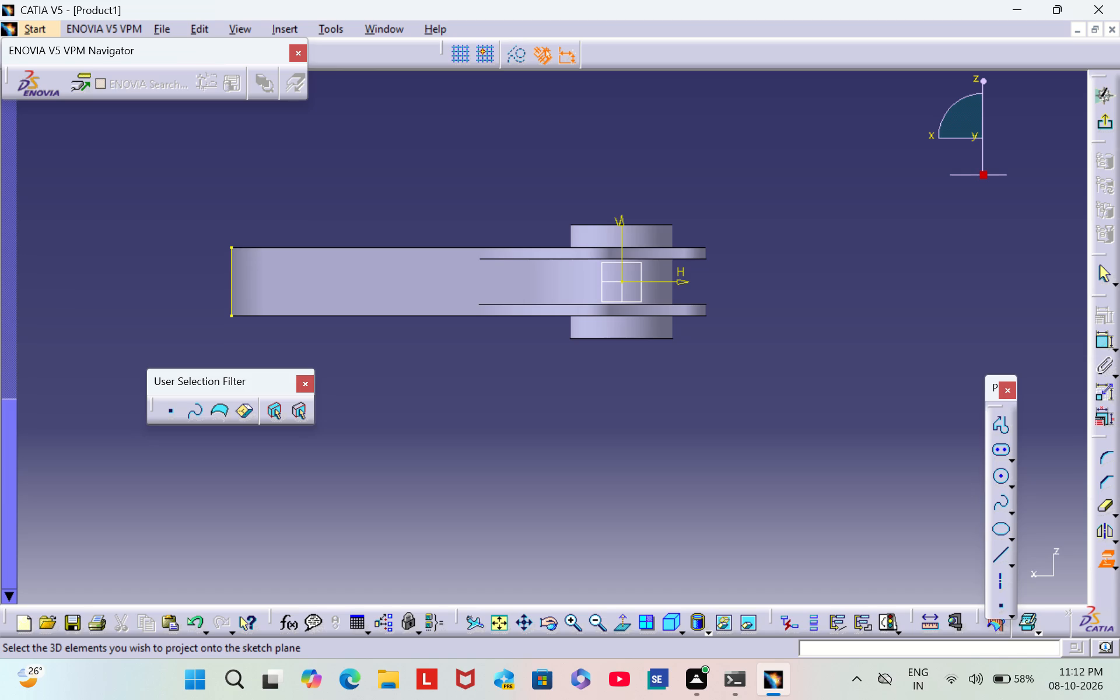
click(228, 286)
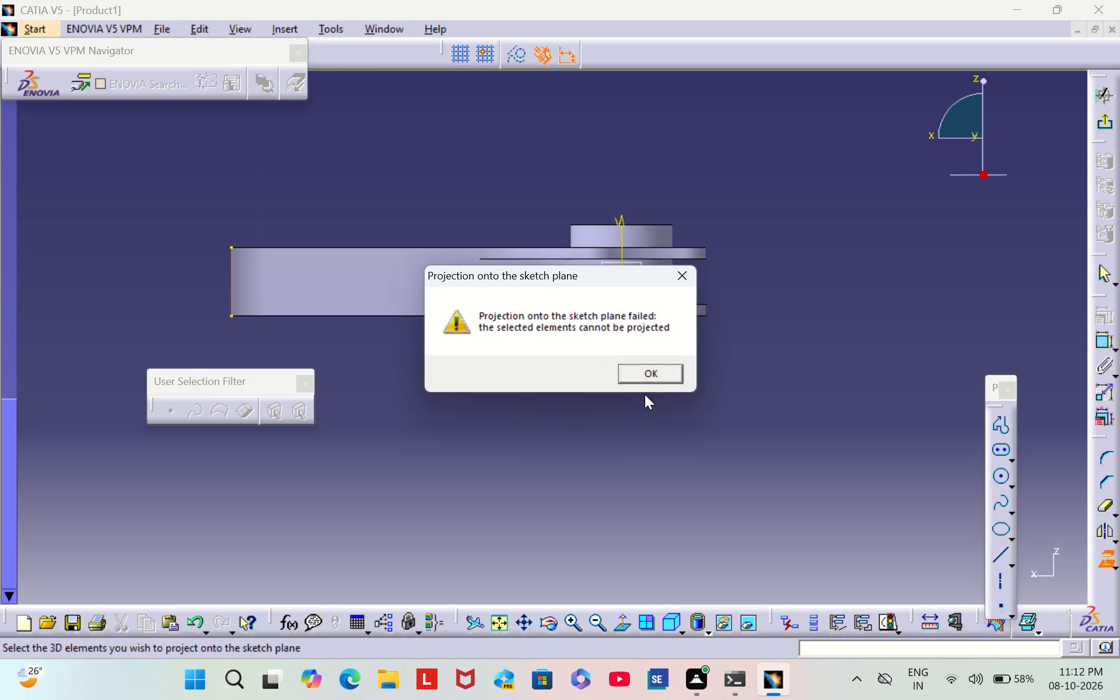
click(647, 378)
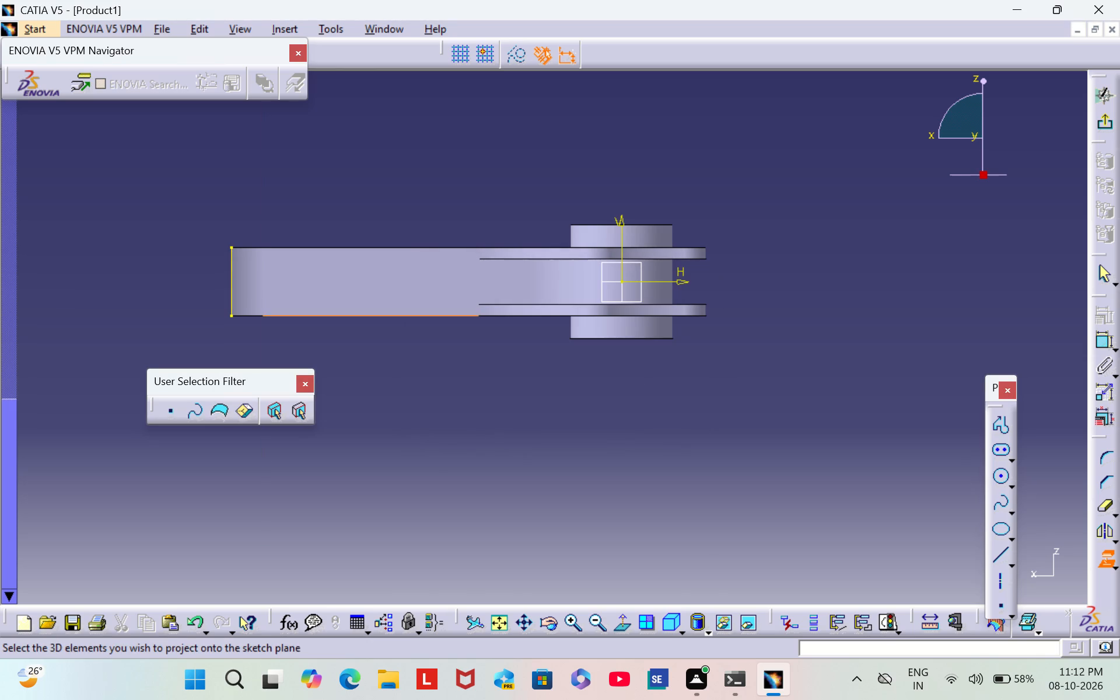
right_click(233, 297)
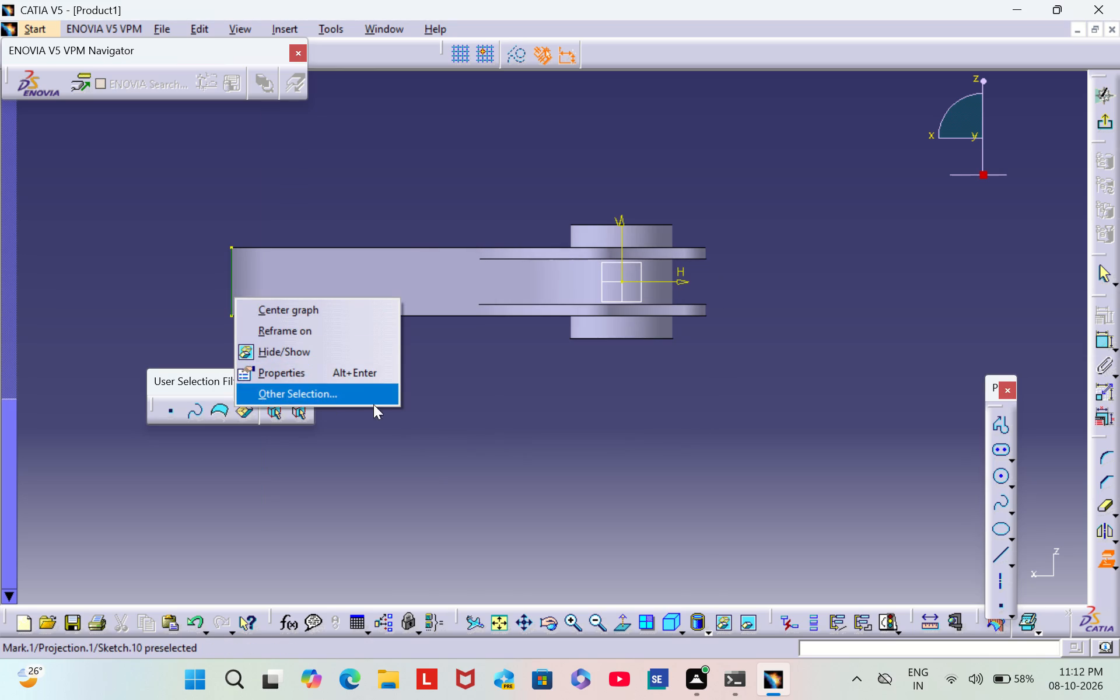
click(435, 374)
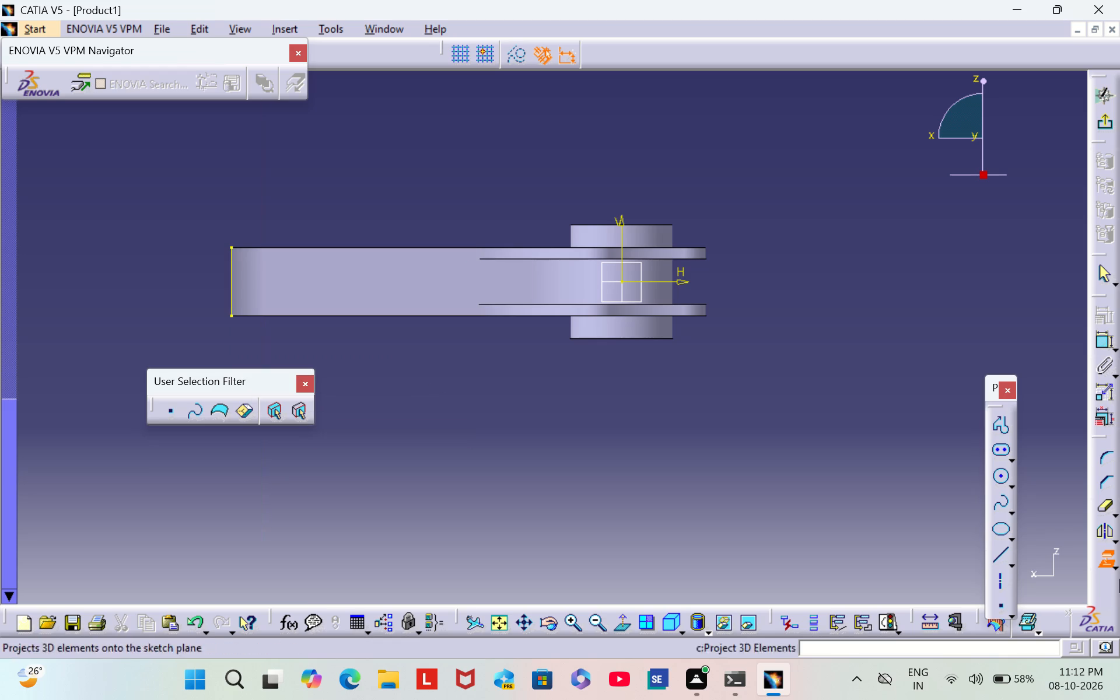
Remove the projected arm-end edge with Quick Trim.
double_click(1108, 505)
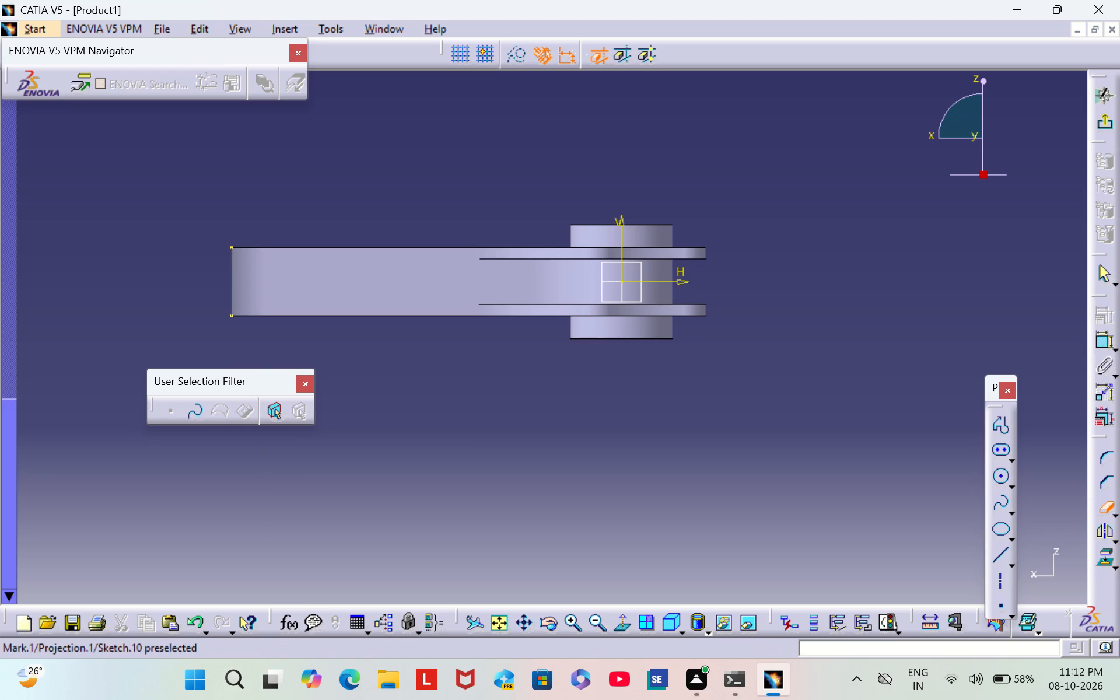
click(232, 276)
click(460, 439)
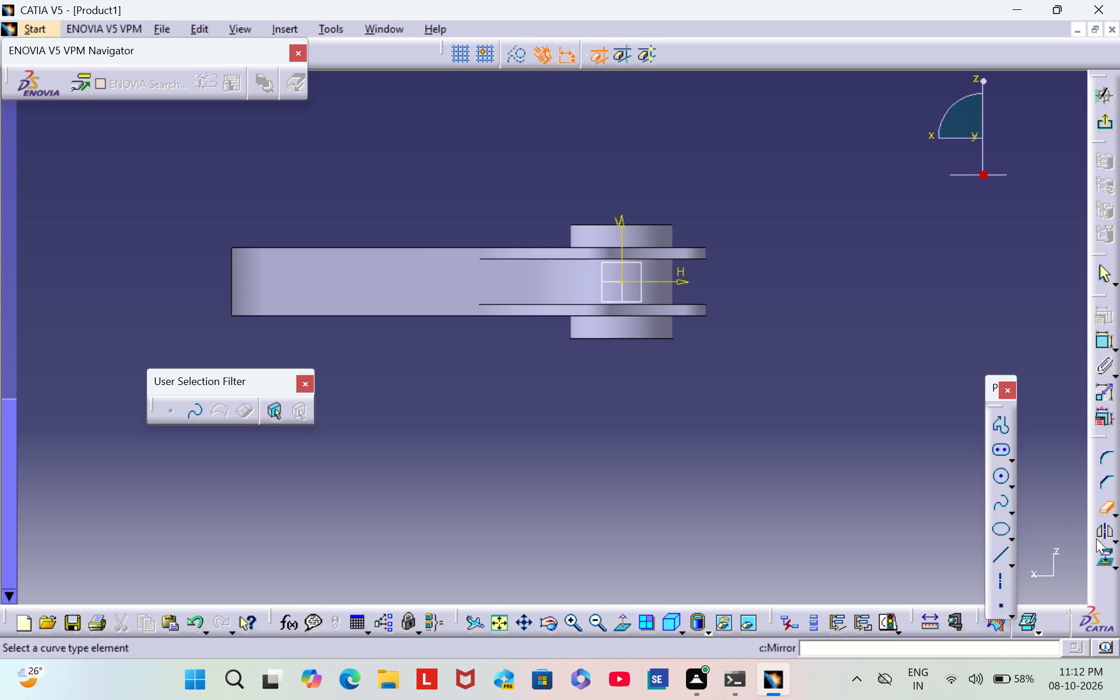
Project the arm's vertical free-end edge onto the sketch plane again.
click(1101, 556)
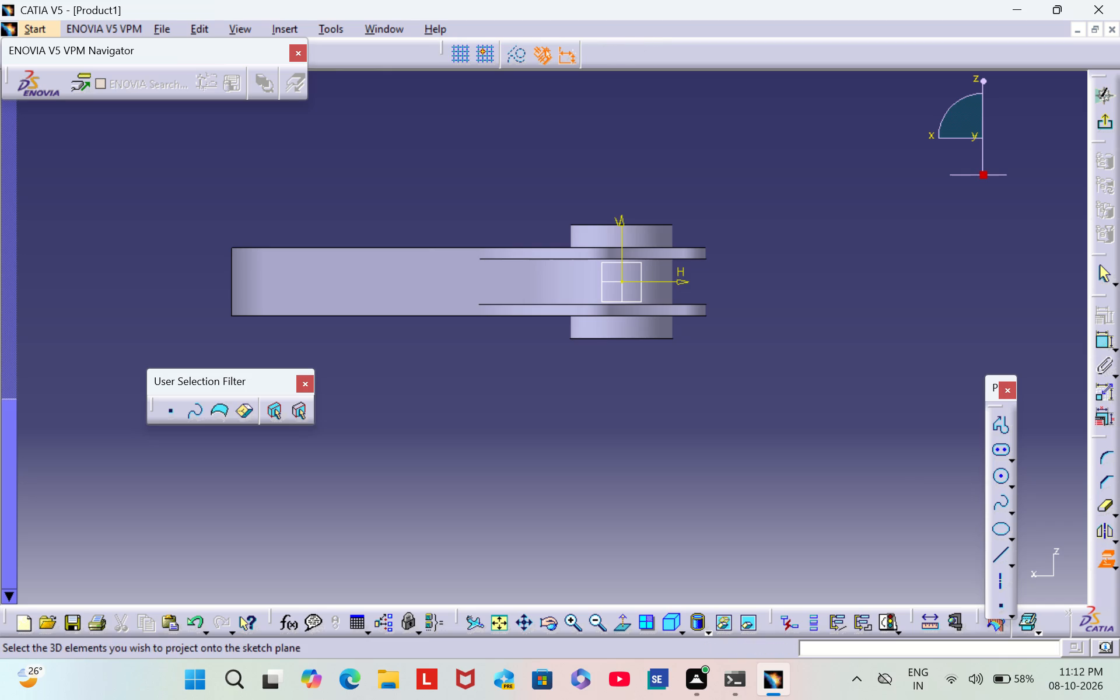
click(228, 288)
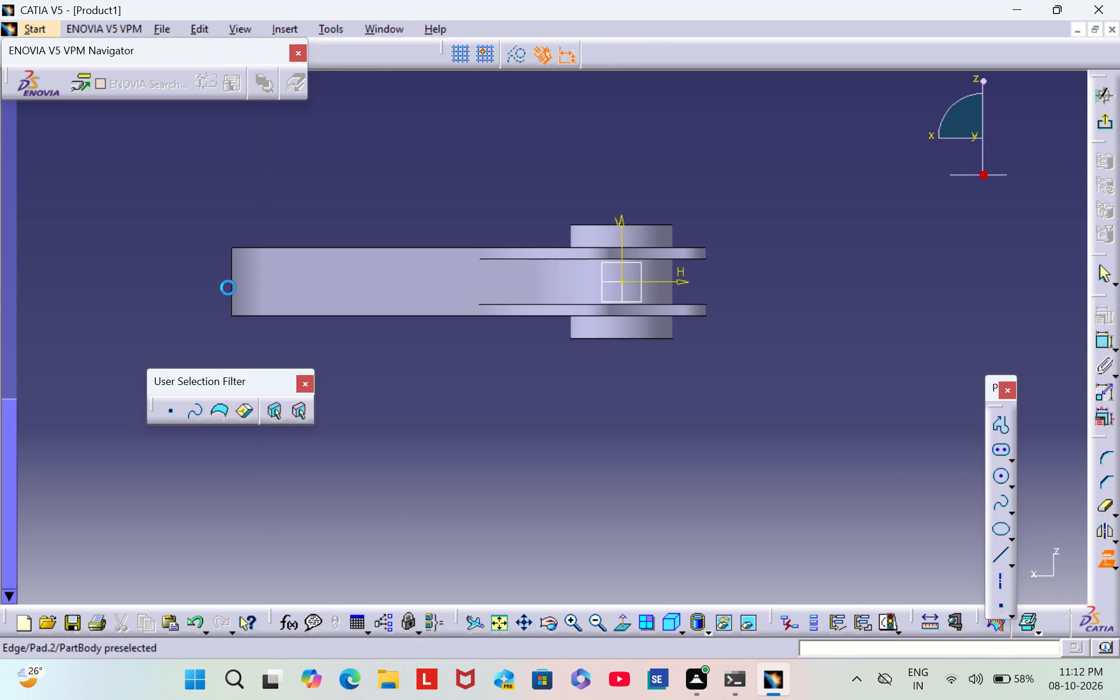
right_click(228, 288)
click(228, 288)
double_click(232, 282)
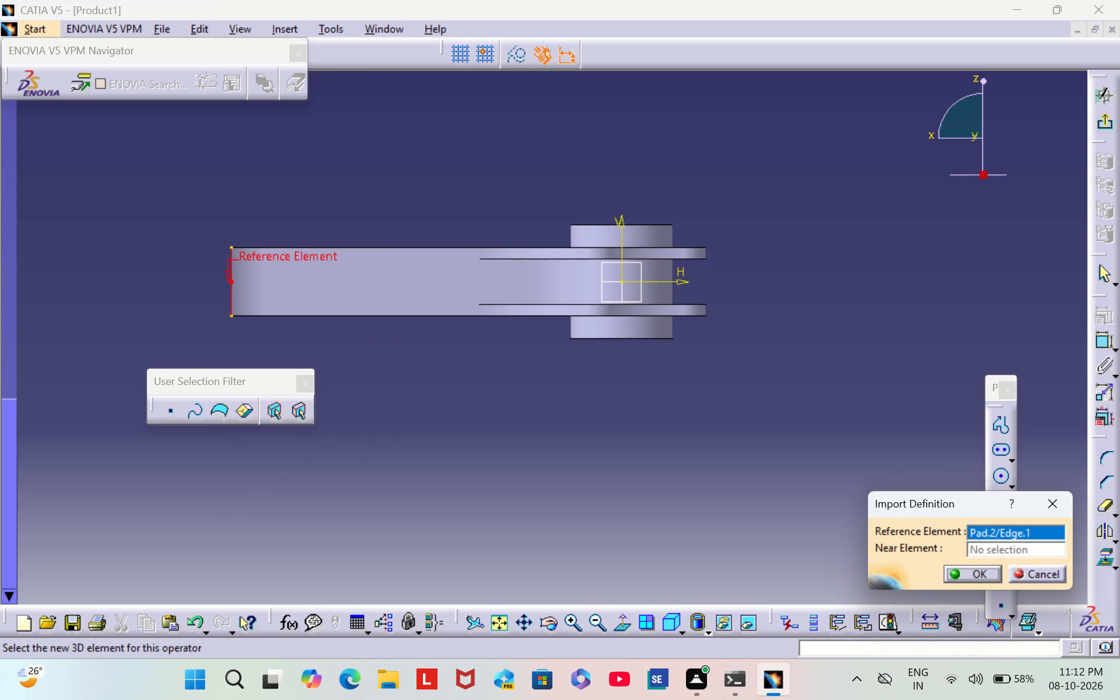
key(Escape)
key(Escape)
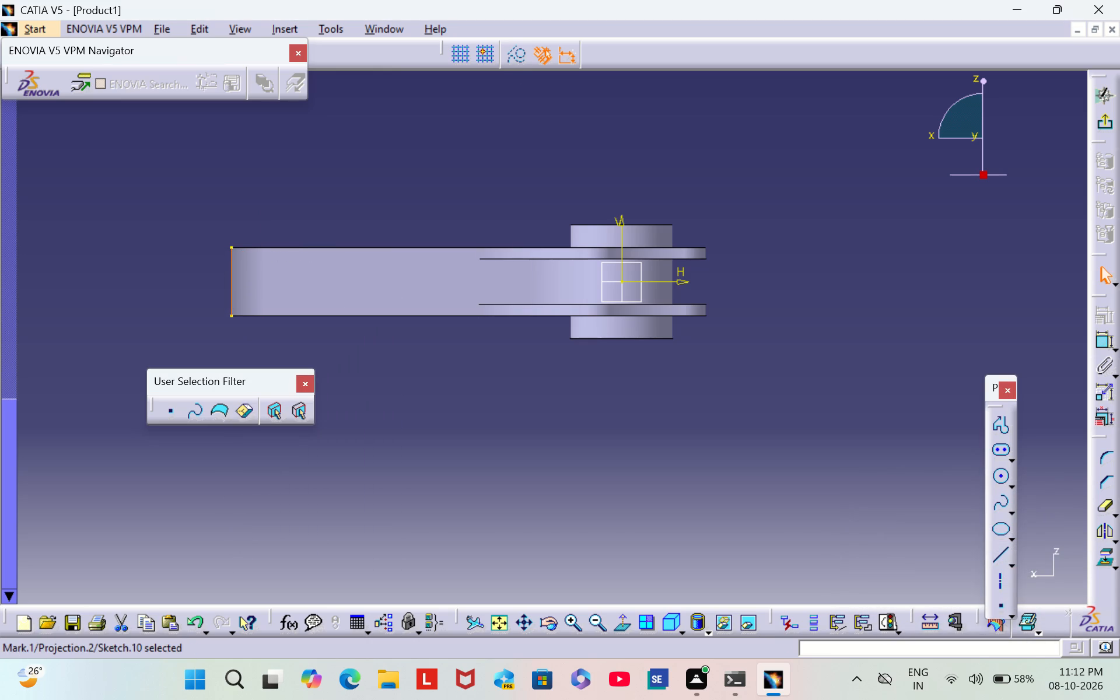
Apply the Construction/Standard Element option with the projected arm-end edge selected.
click(509, 55)
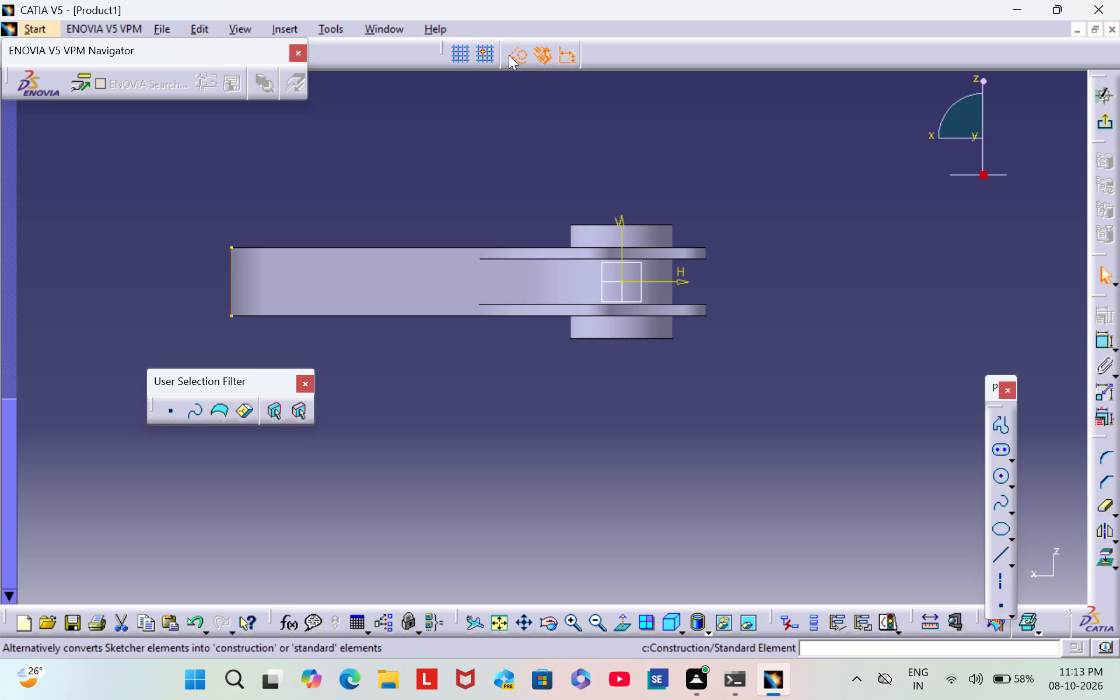
click(230, 283)
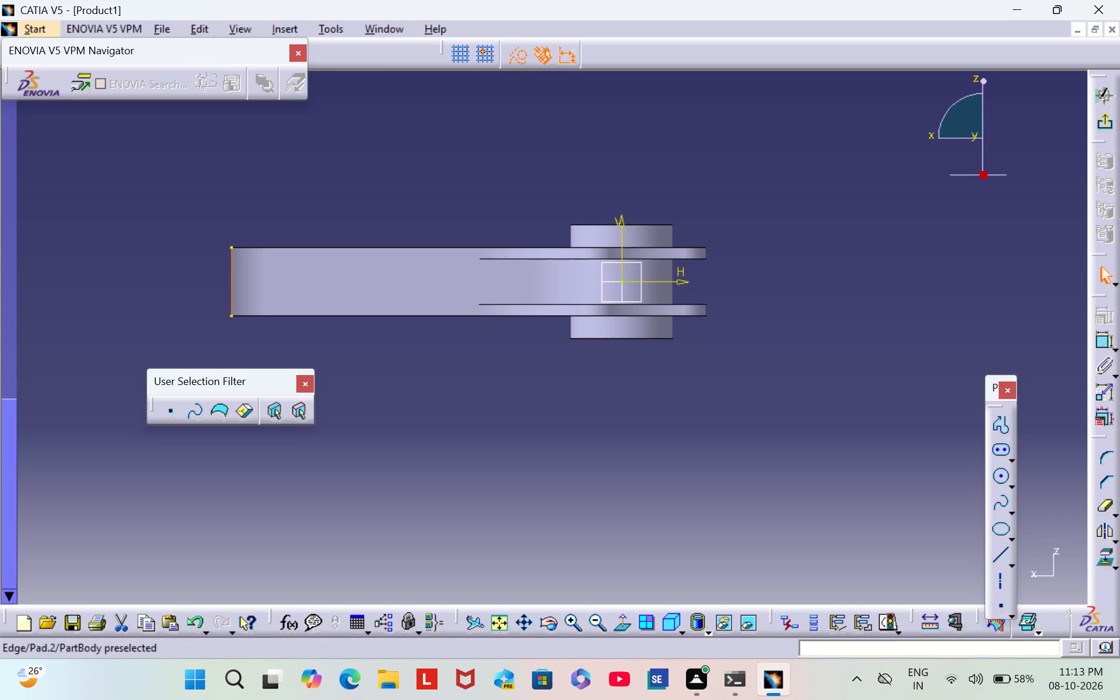
click(353, 199)
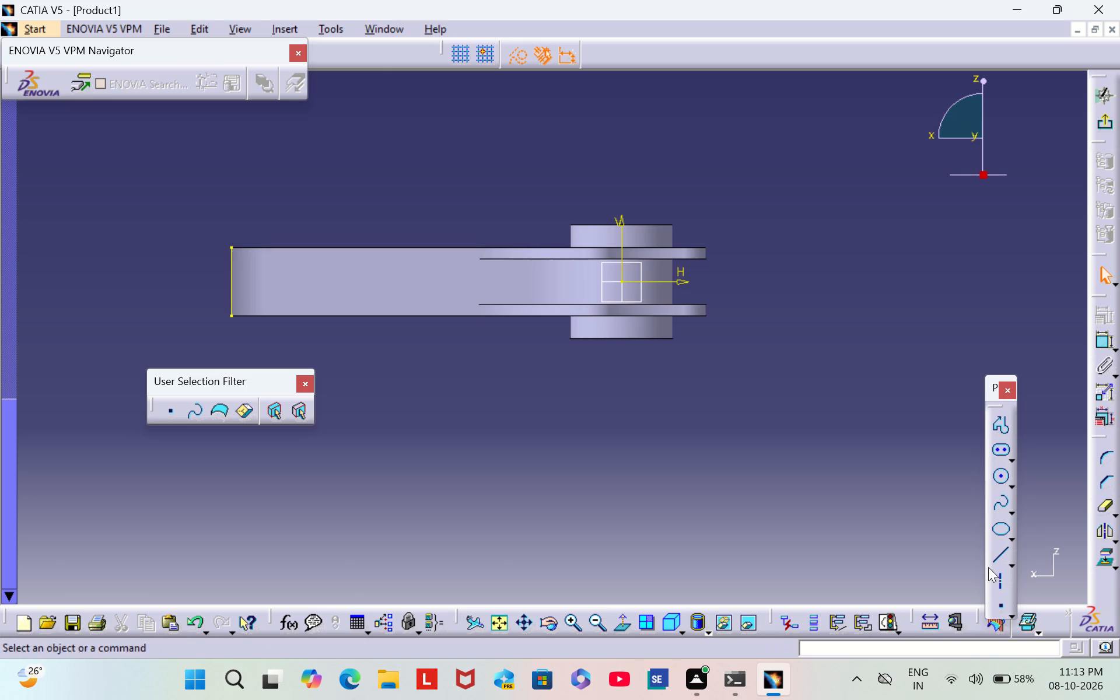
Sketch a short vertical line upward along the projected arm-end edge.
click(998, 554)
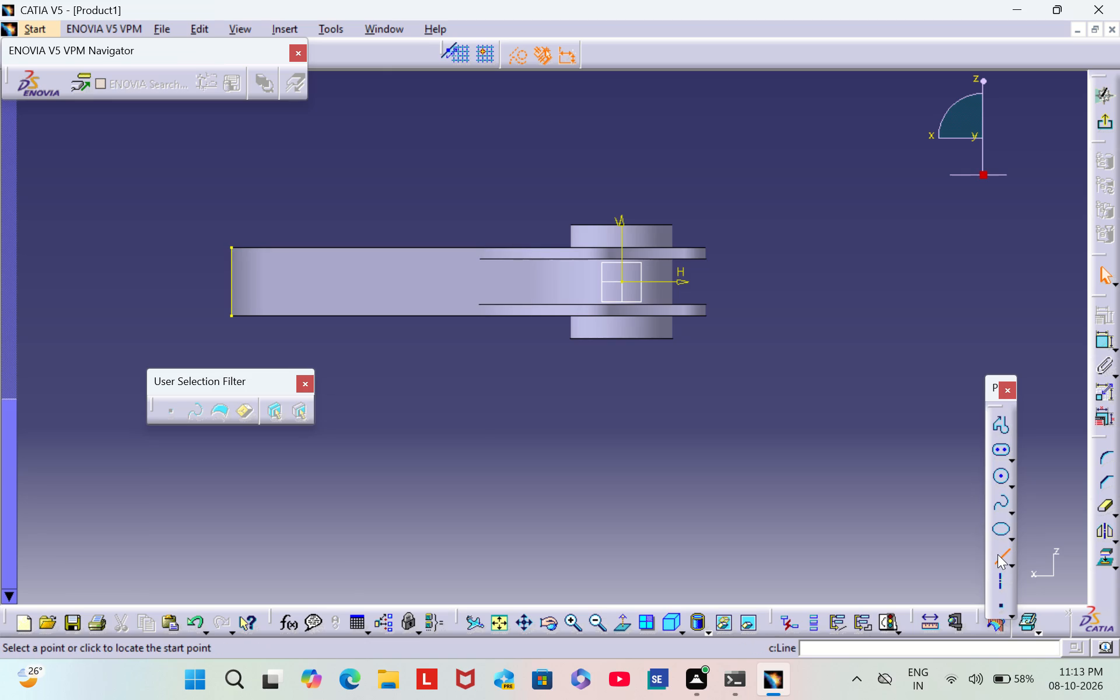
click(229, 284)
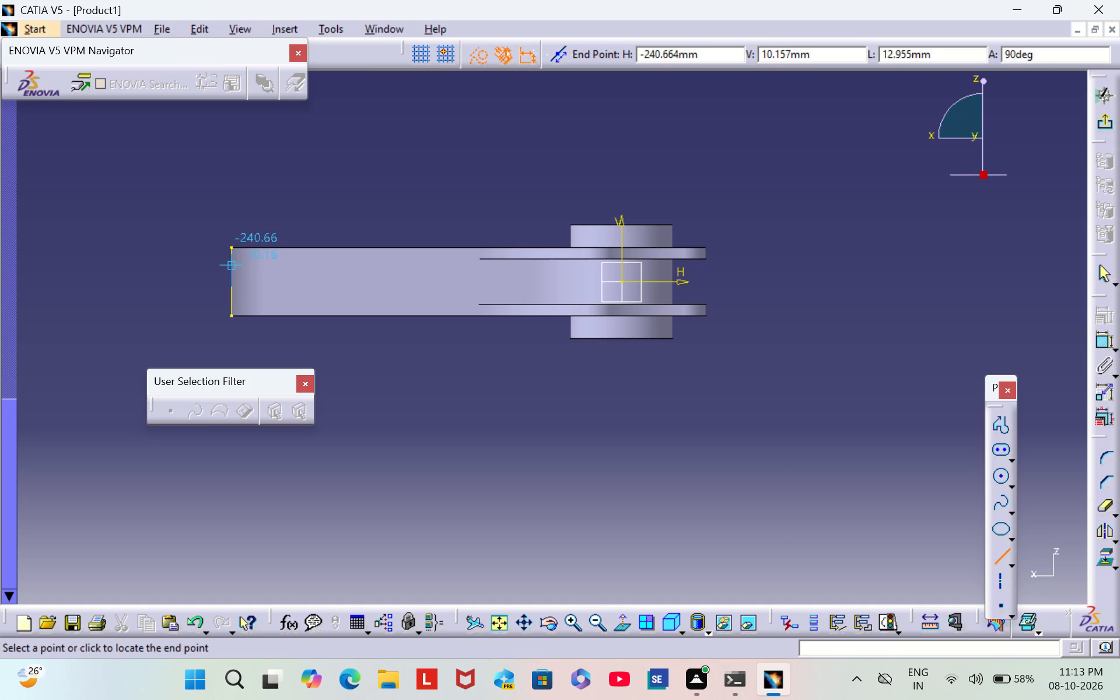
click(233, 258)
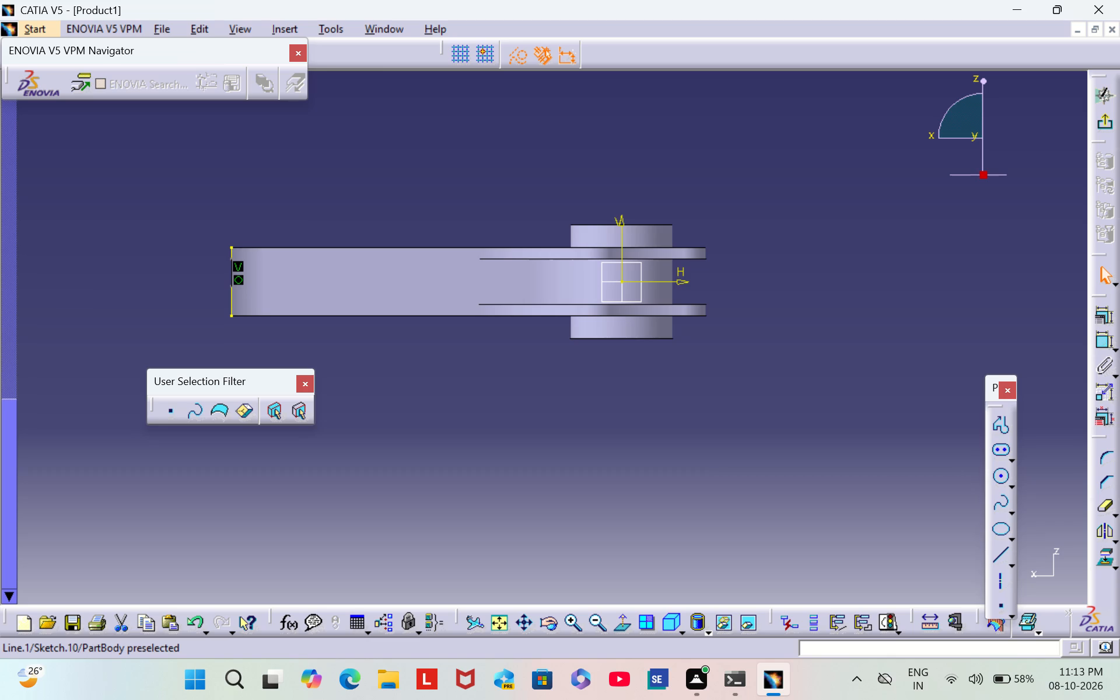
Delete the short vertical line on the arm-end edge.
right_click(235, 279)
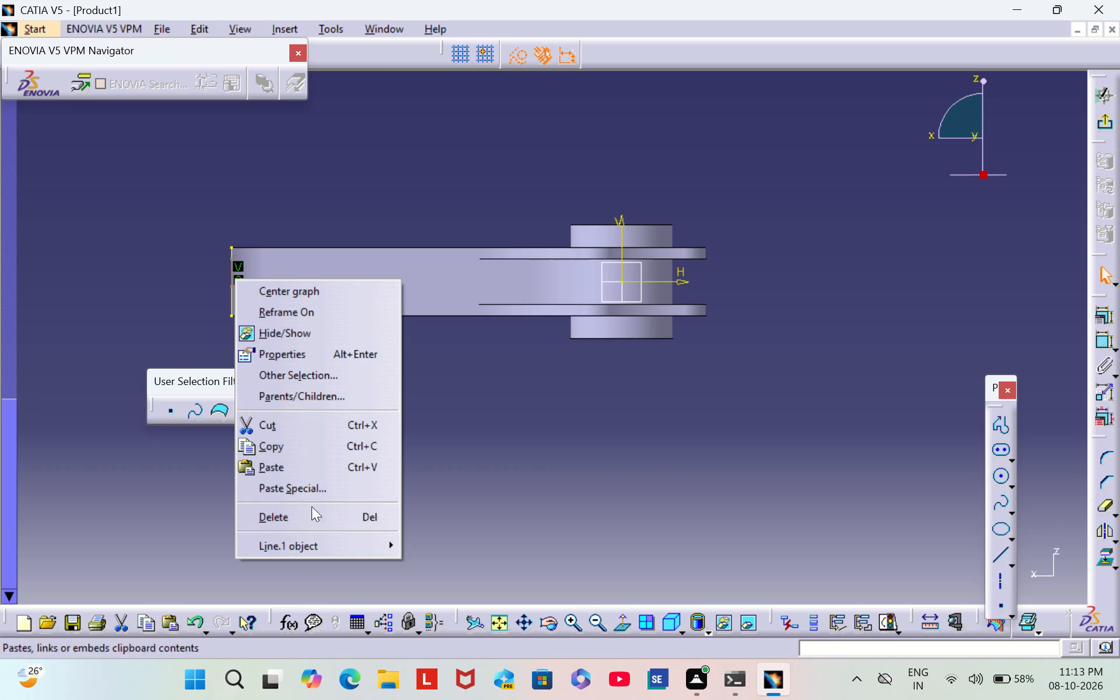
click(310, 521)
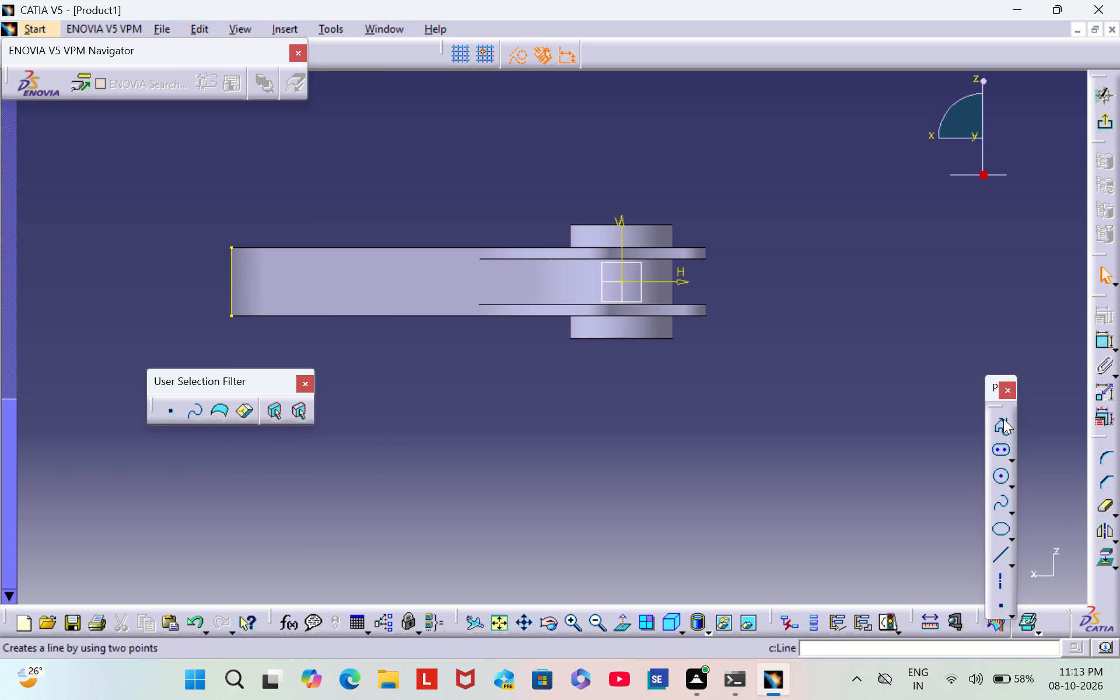
Sketch a two-segment profile at the arm's free end: about 12 mm up the end edge from the horizontal axis, then about 122 mm inward, rising slightly.
double_click(999, 425)
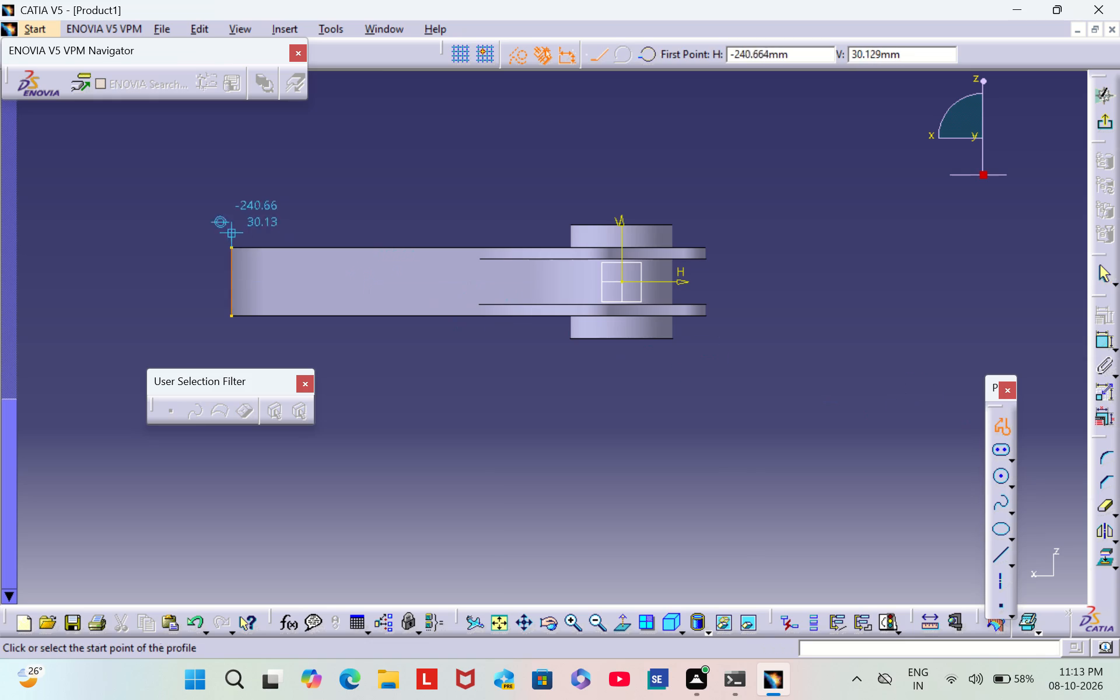
click(231, 278)
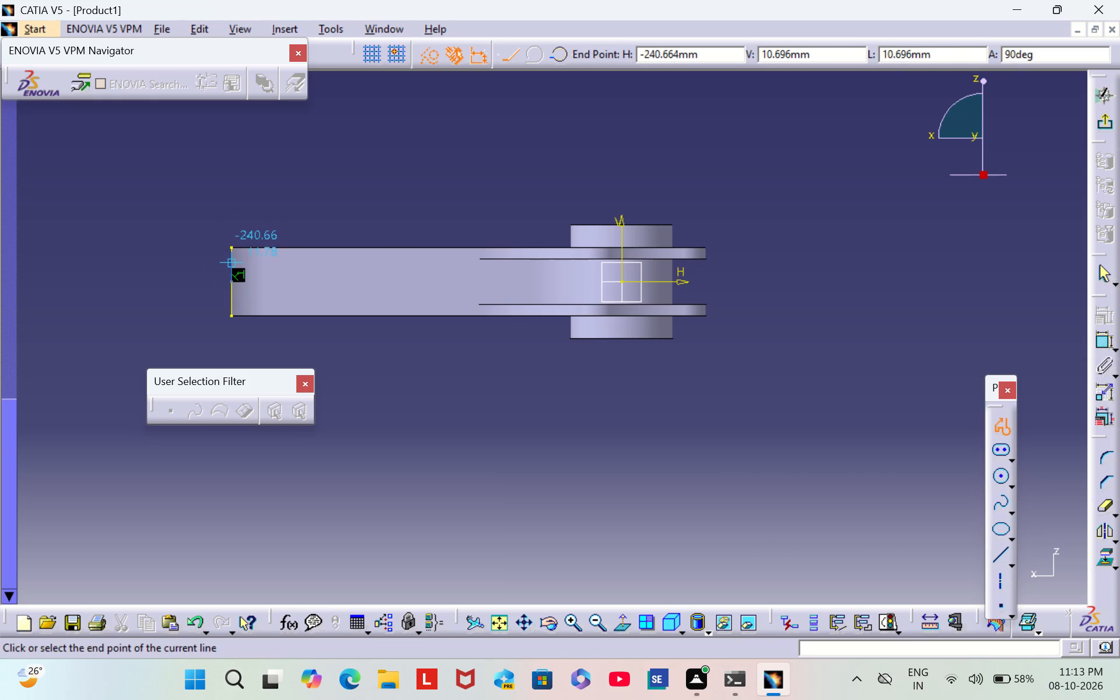
click(229, 261)
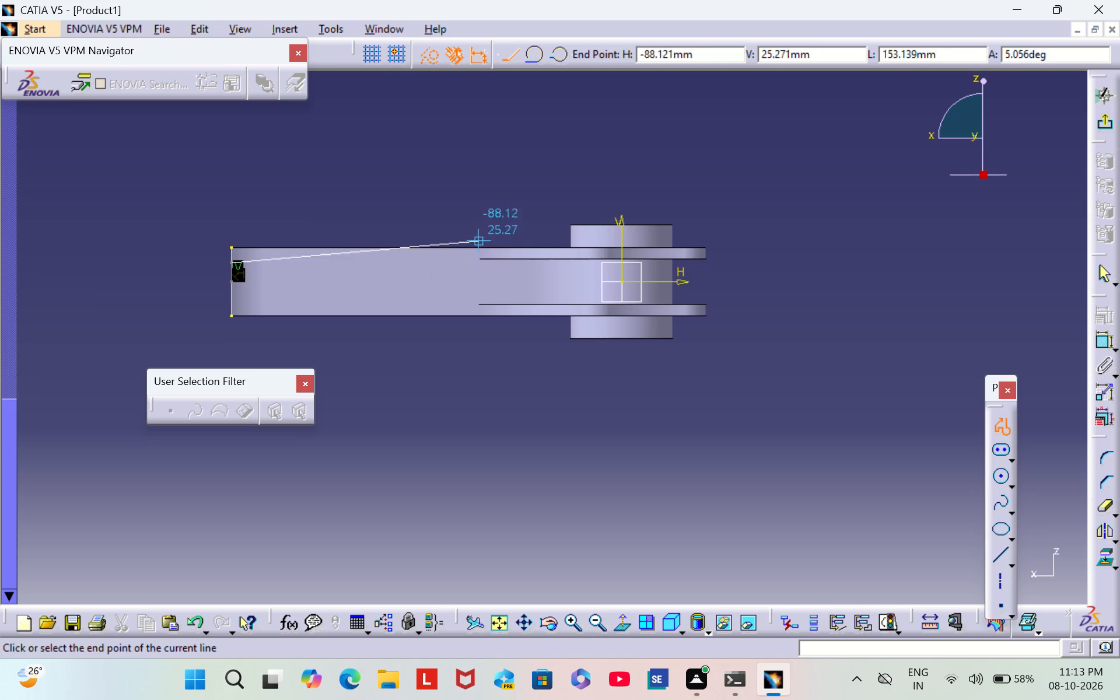
click(430, 250)
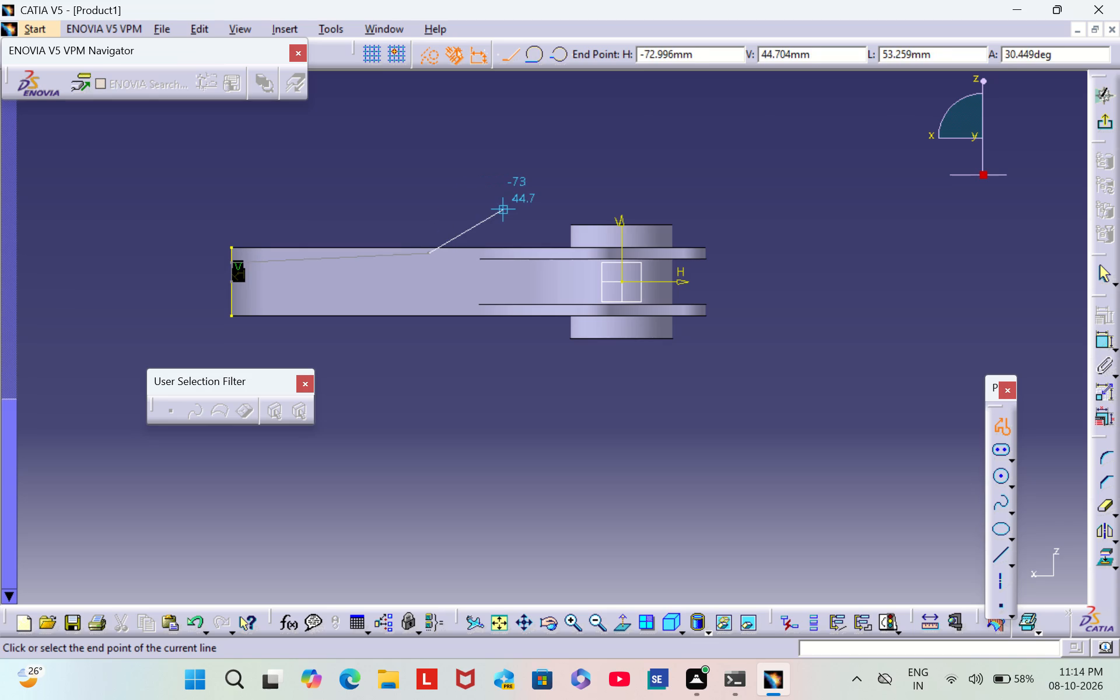
key(Escape)
key(Escape)
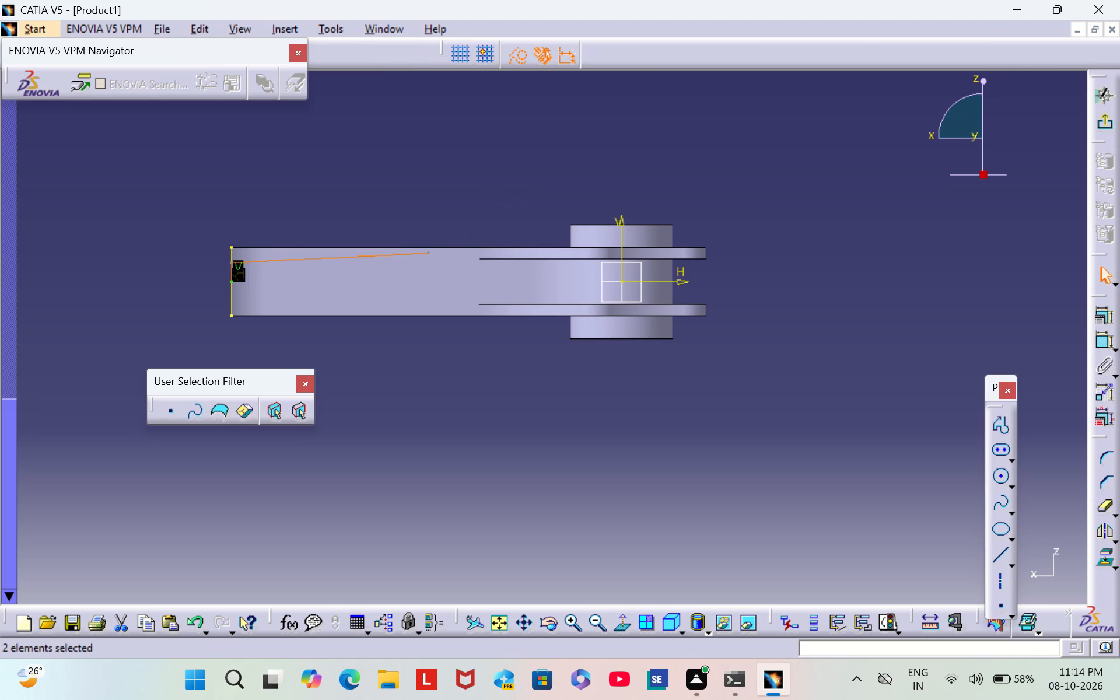
click(463, 205)
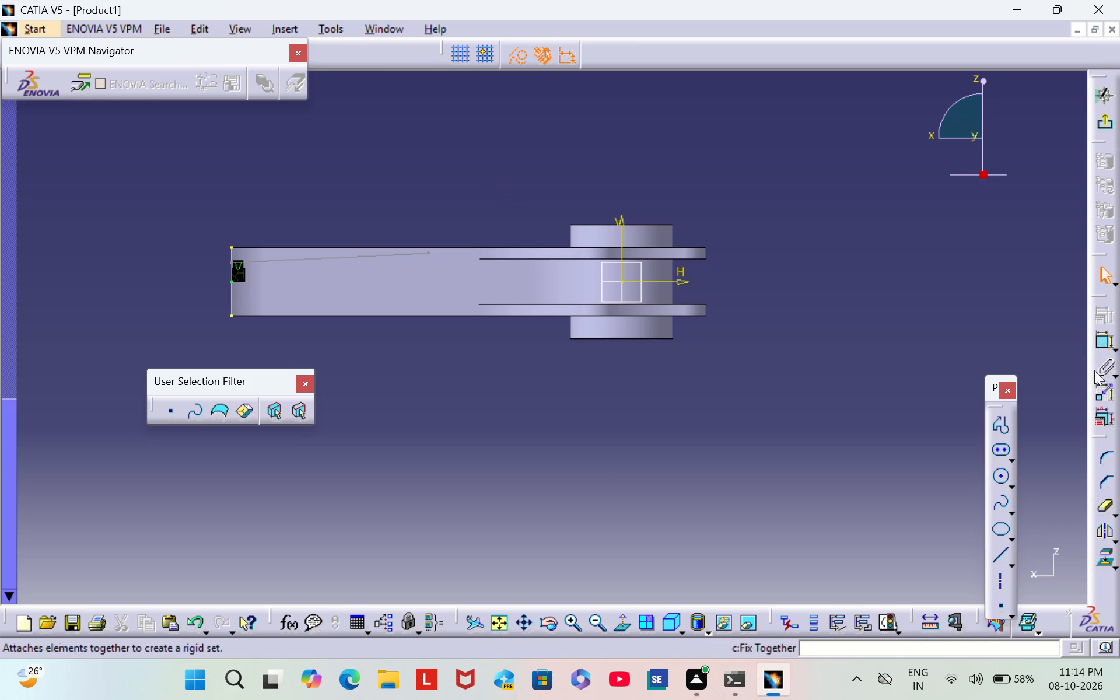
Dimension the short vertical line on the arm's free-end edge and set its length to 10.5 mm.
click(1098, 346)
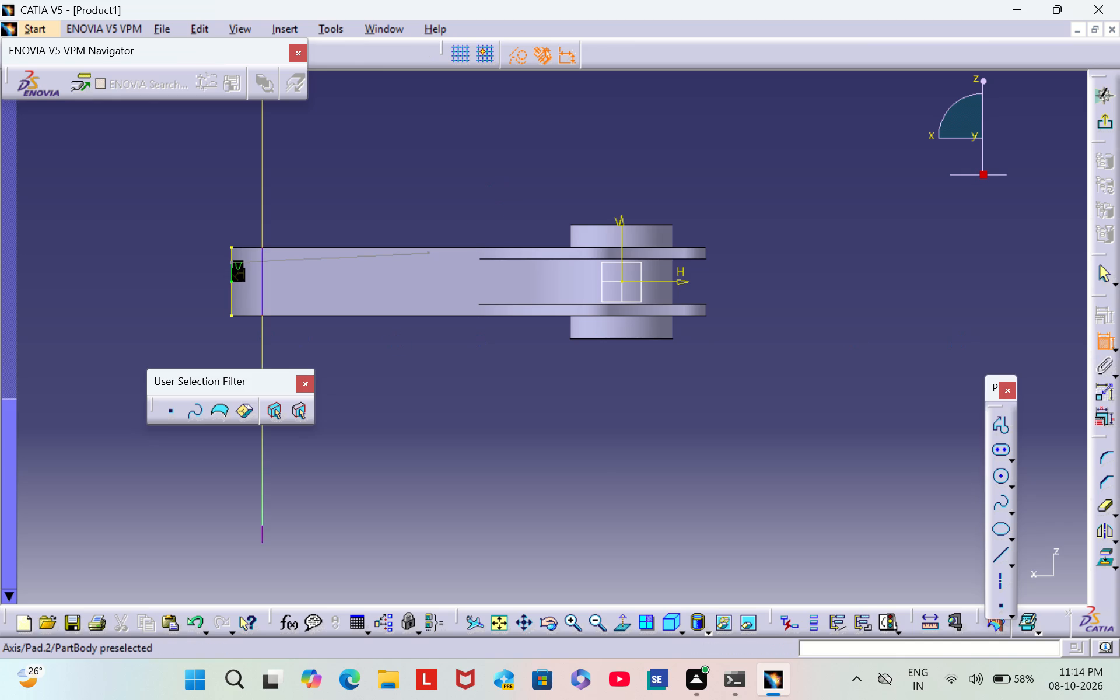
click(229, 270)
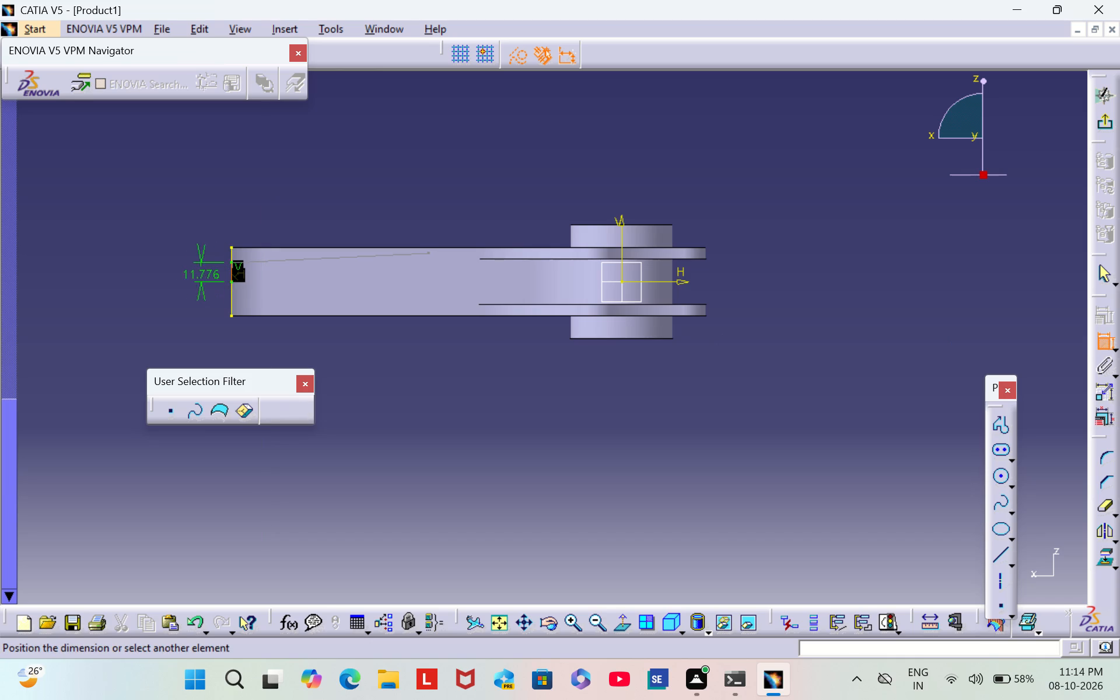
click(192, 270)
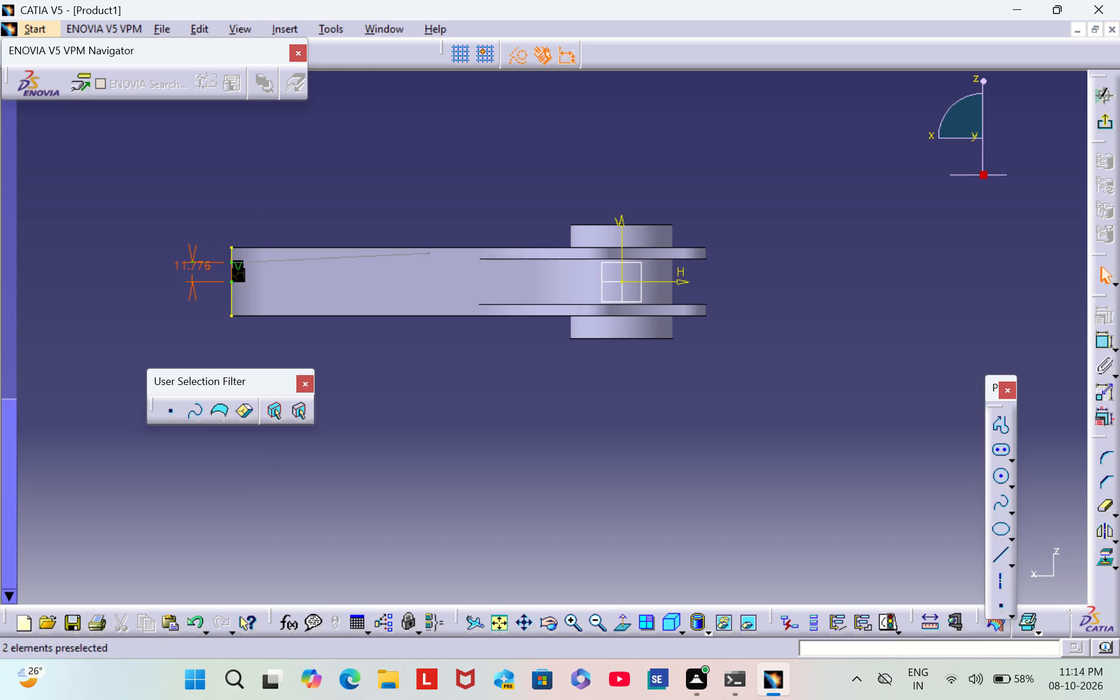
double_click(199, 269)
key(BackSpace)
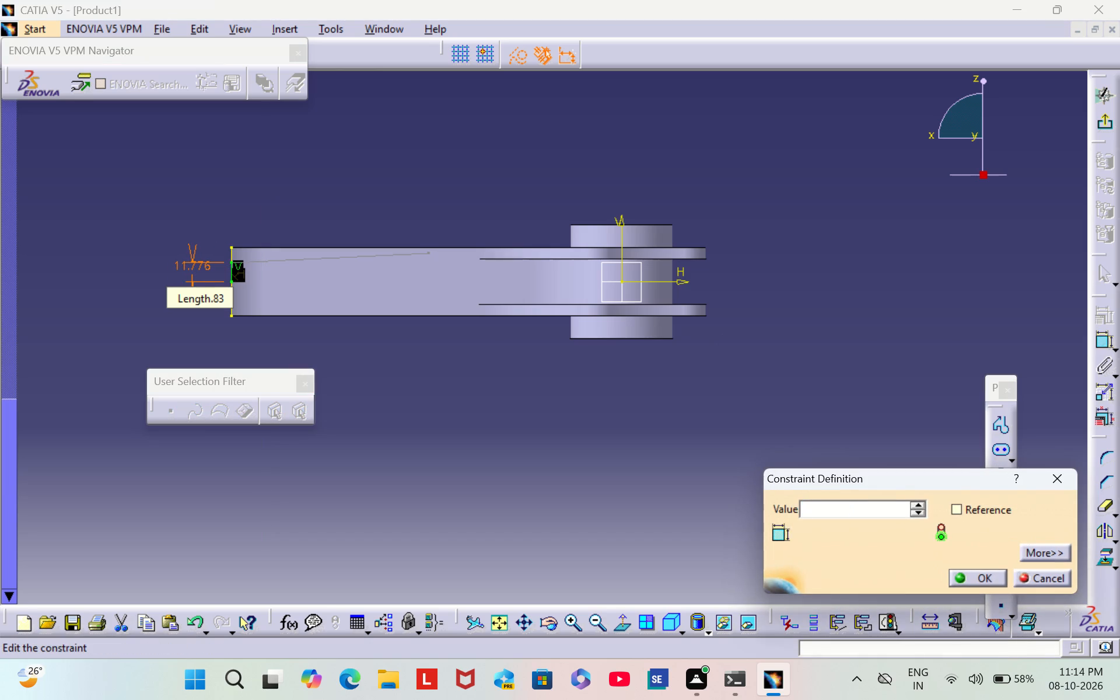
text(10.)
key(5)
key(Return)
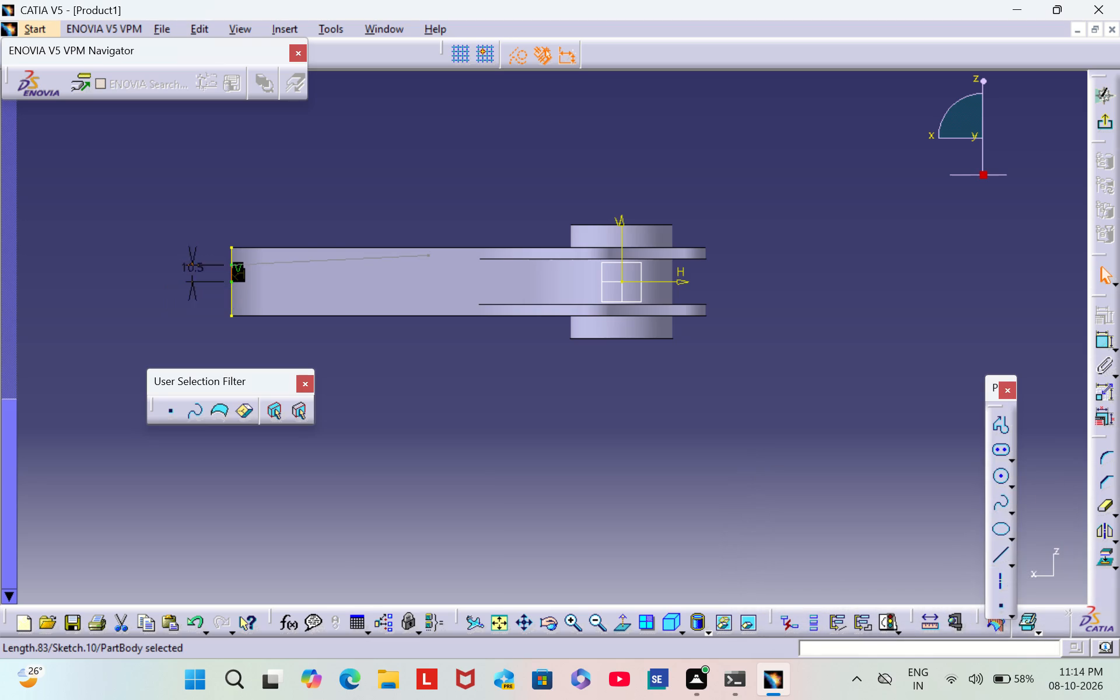
click(146, 286)
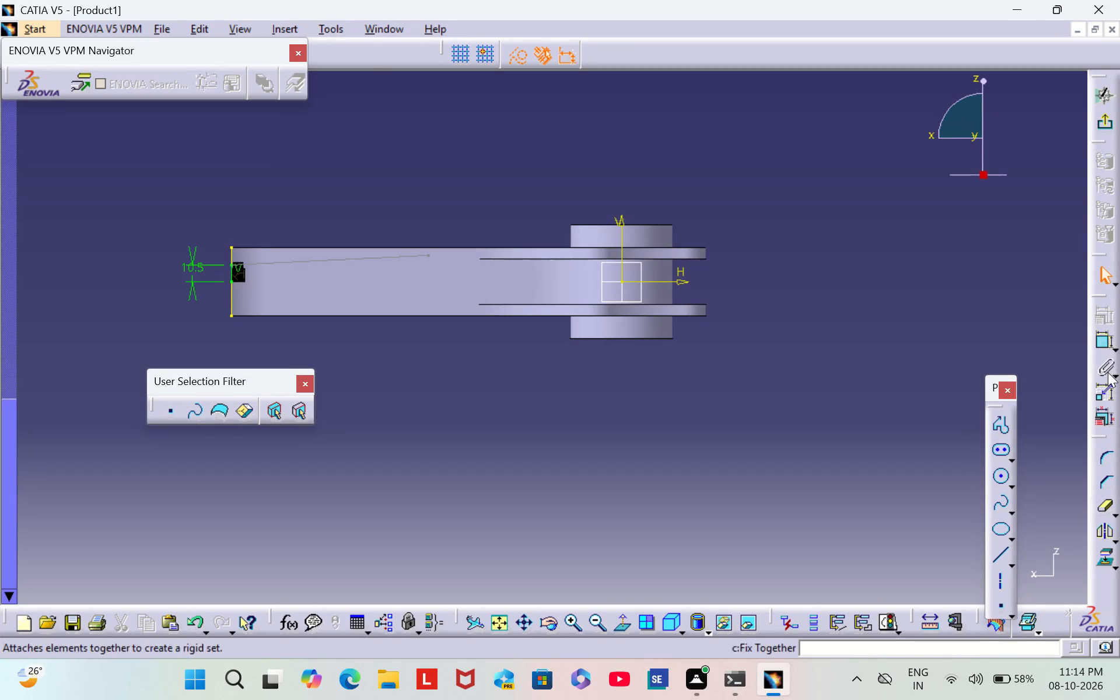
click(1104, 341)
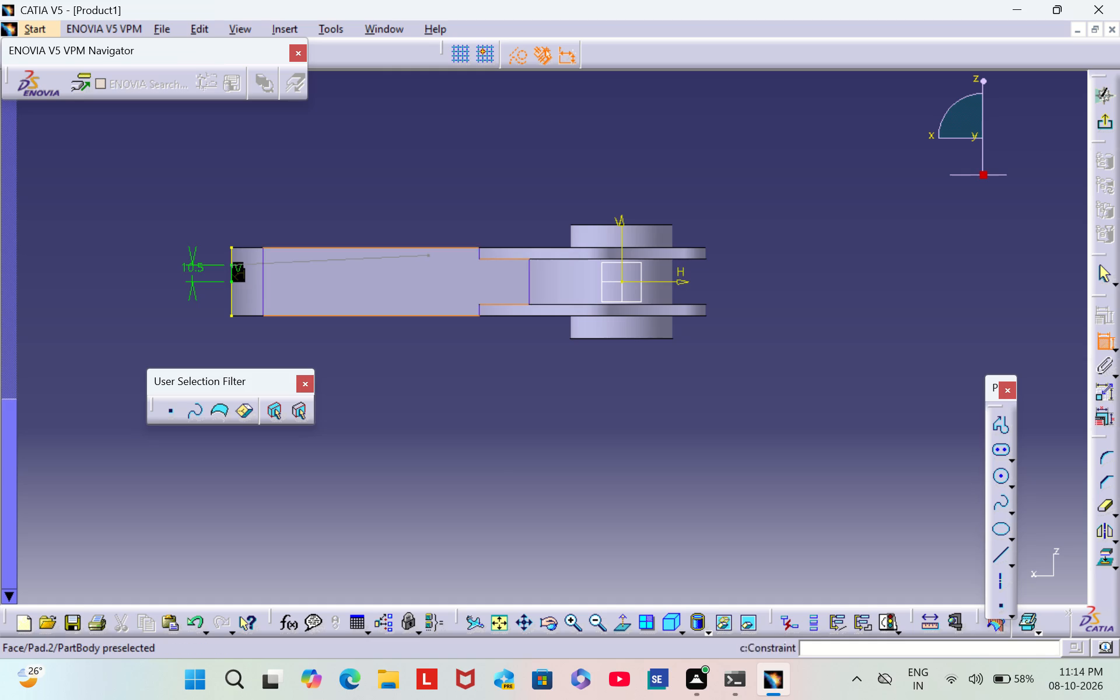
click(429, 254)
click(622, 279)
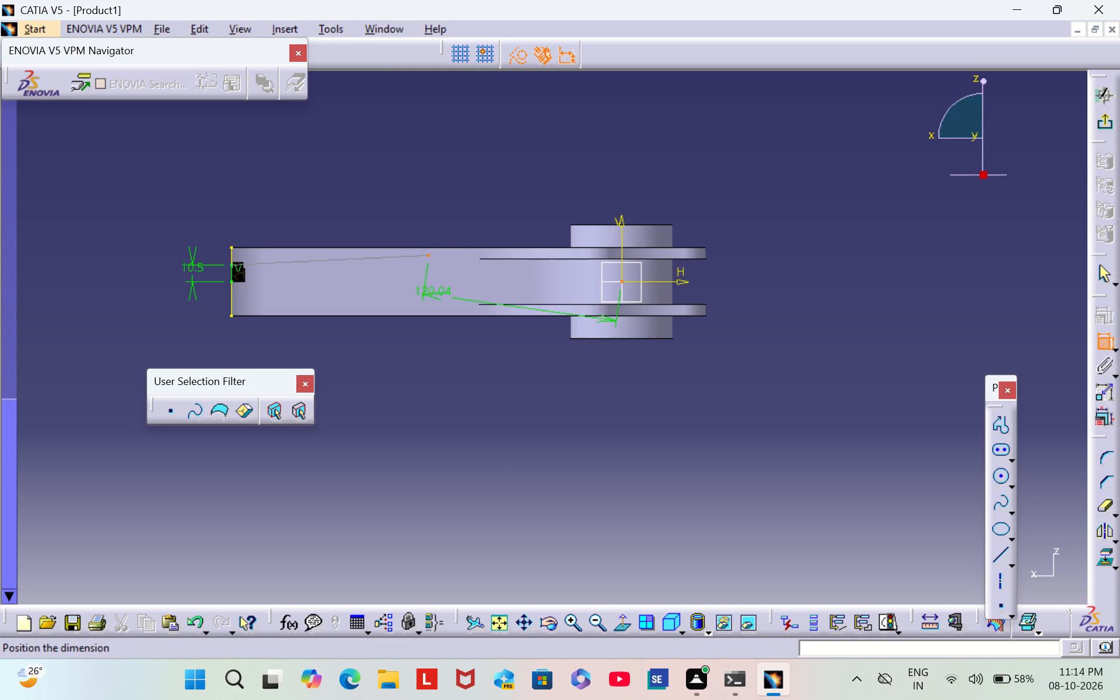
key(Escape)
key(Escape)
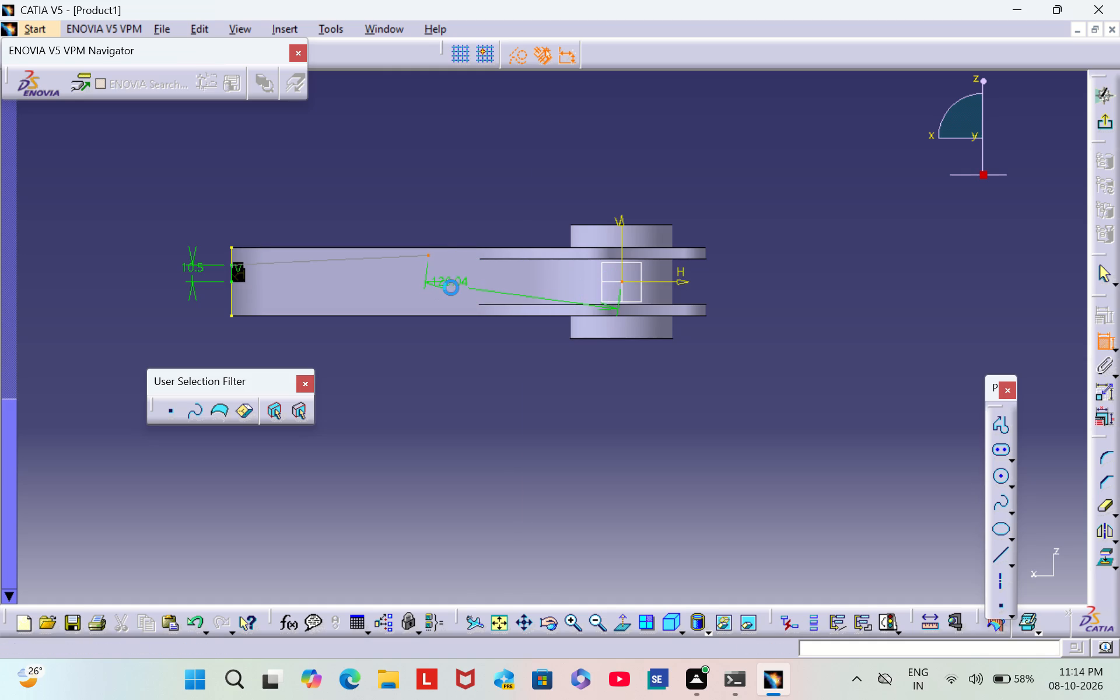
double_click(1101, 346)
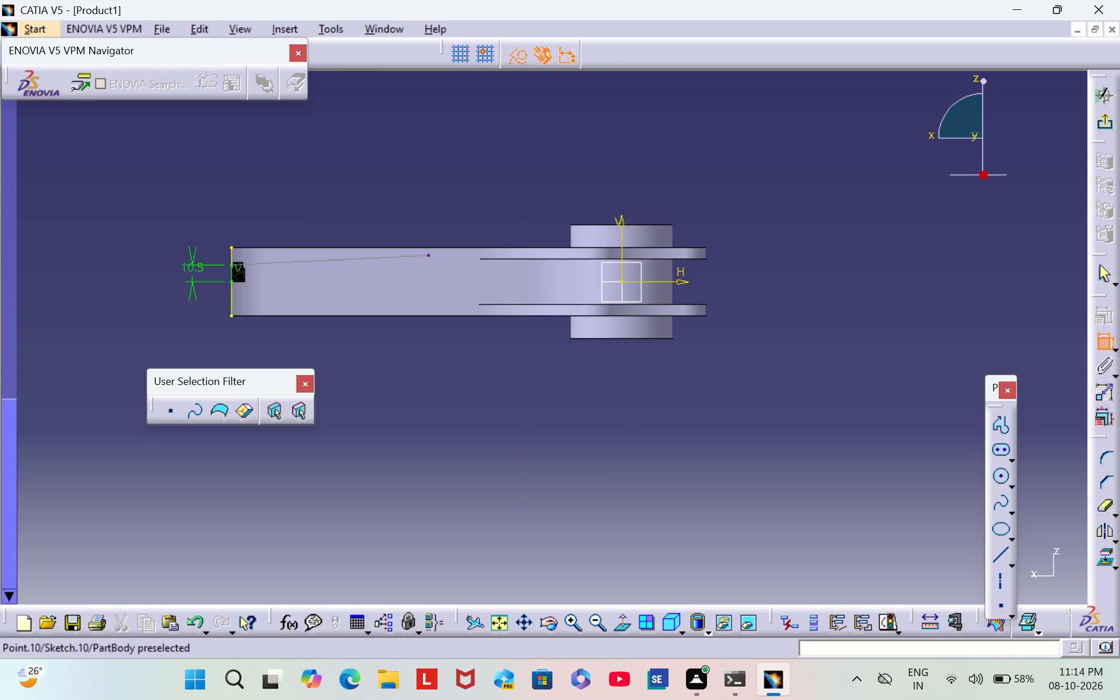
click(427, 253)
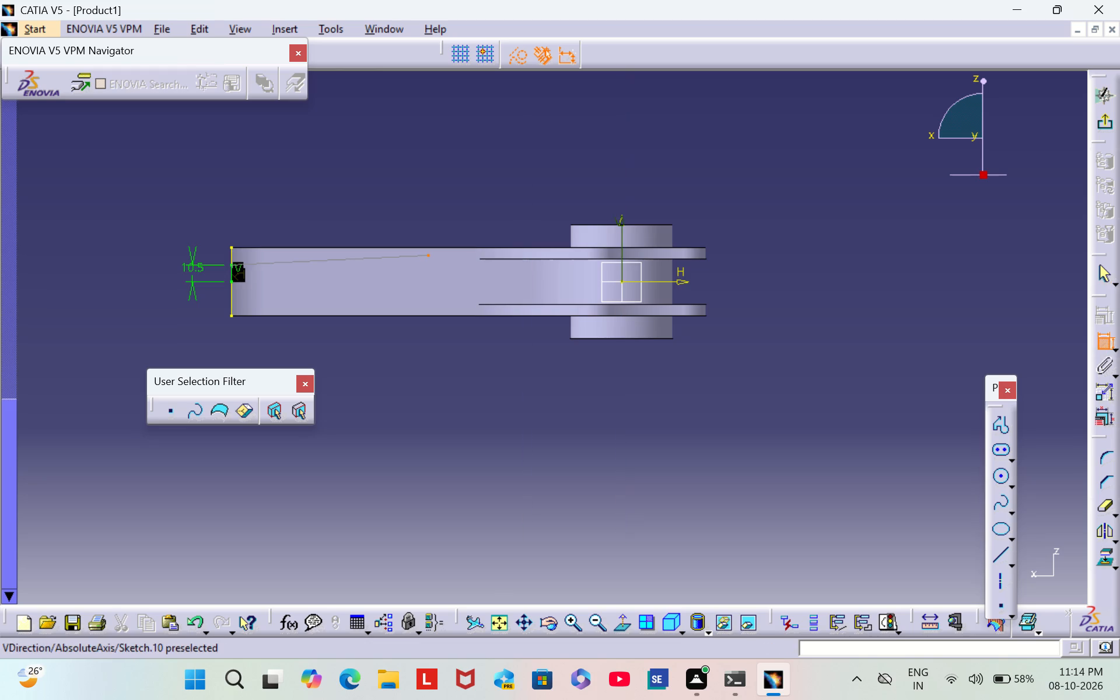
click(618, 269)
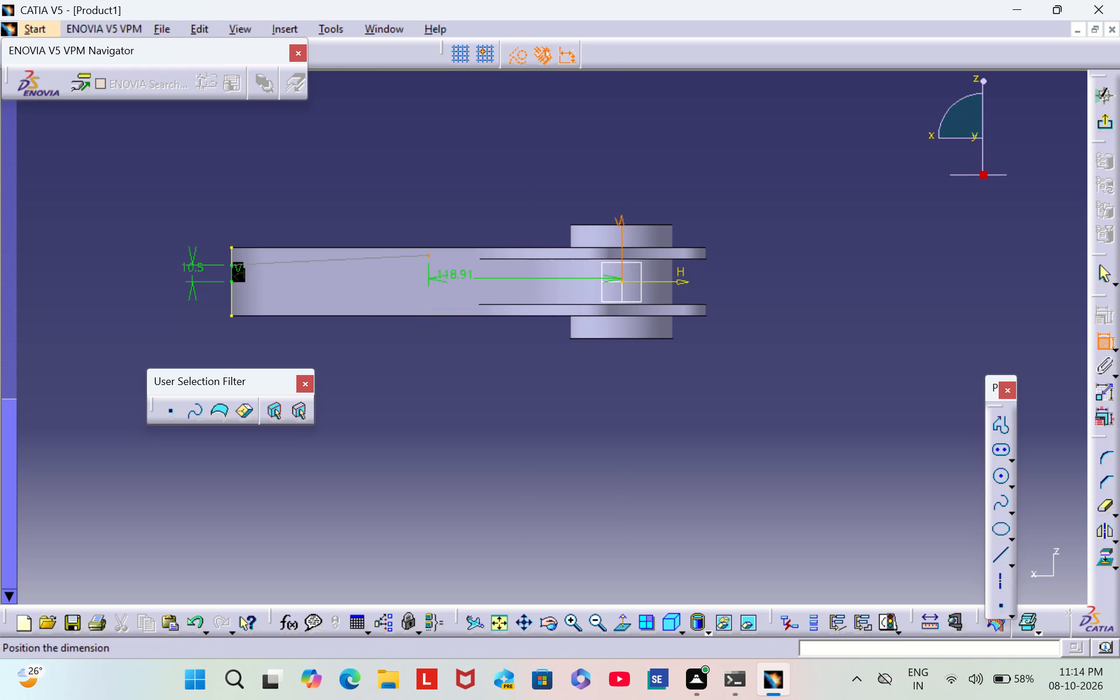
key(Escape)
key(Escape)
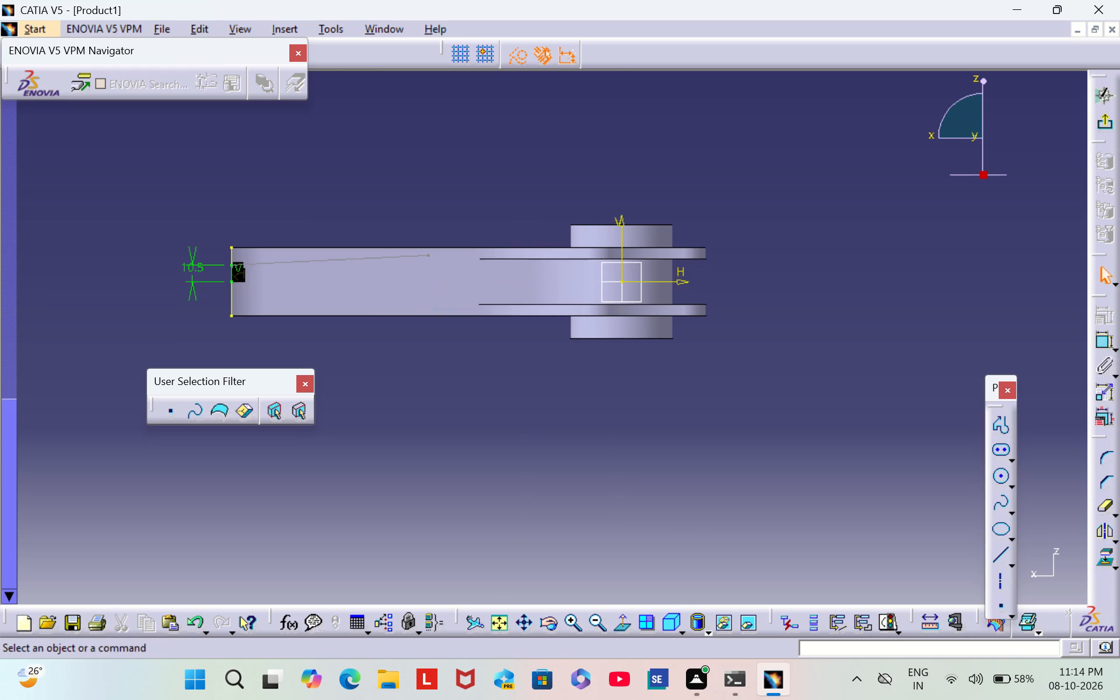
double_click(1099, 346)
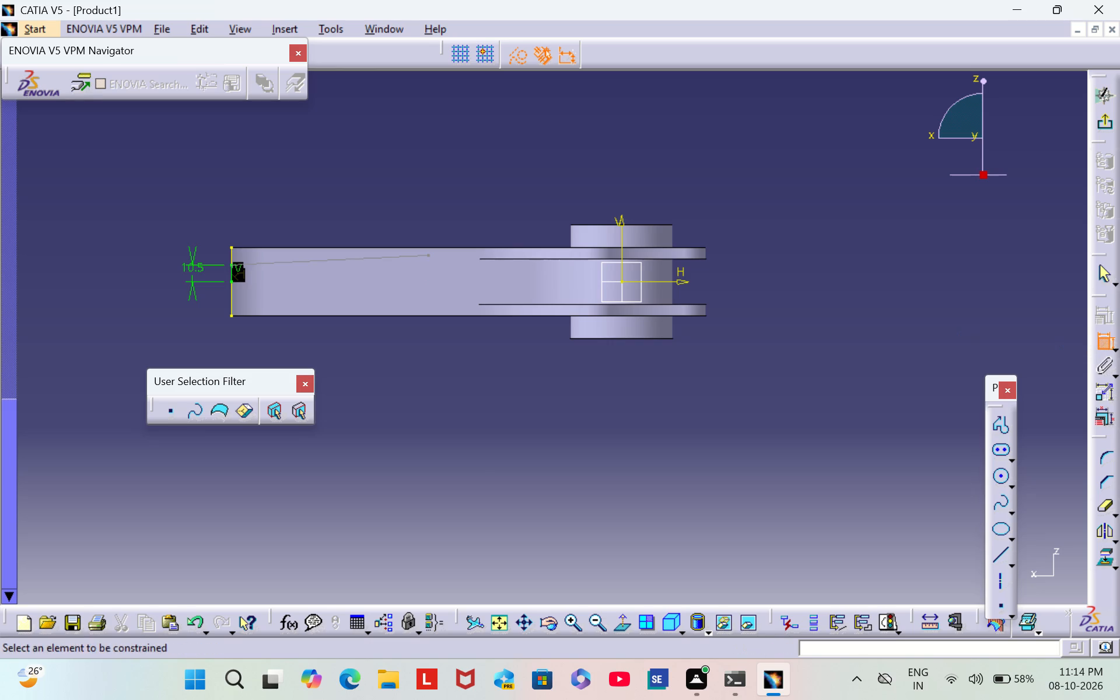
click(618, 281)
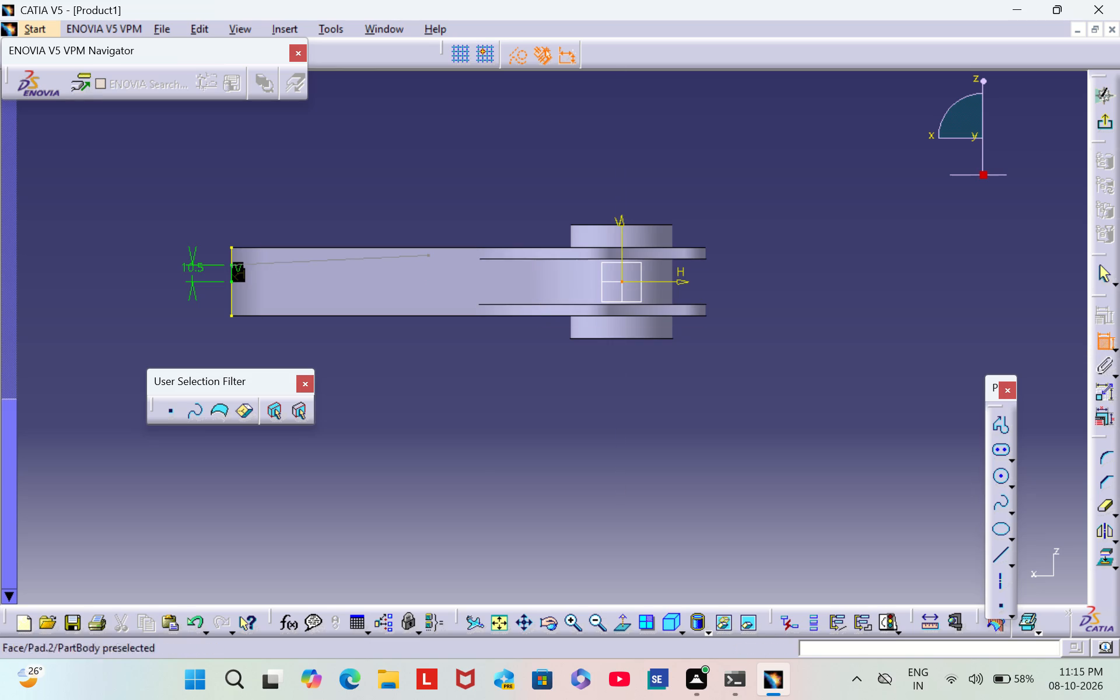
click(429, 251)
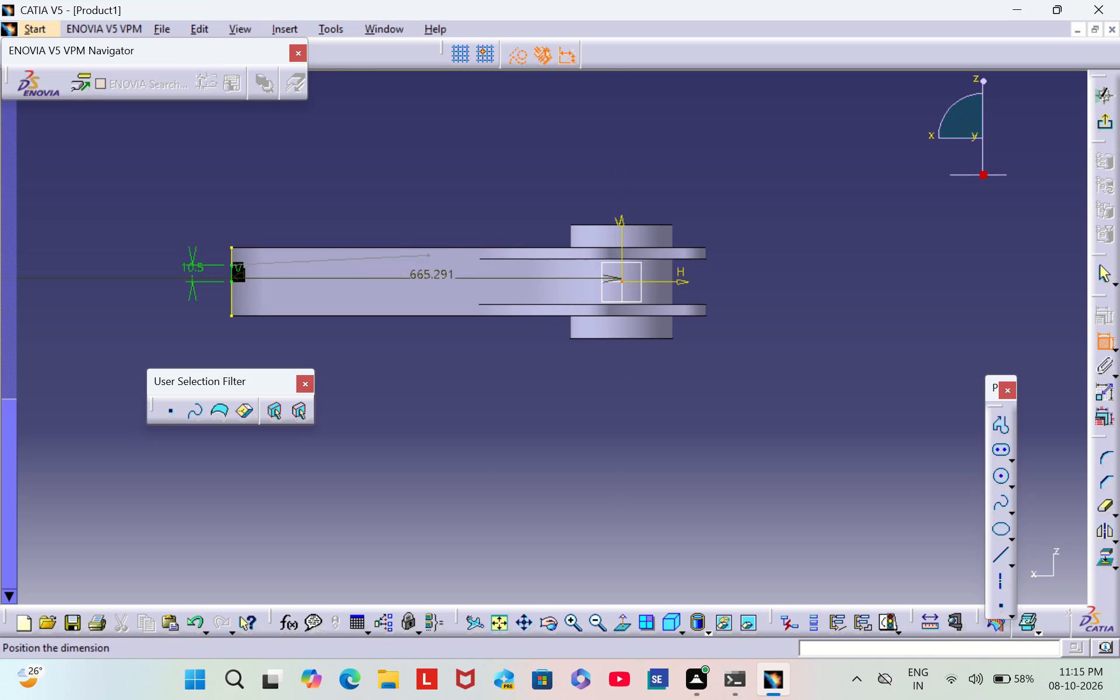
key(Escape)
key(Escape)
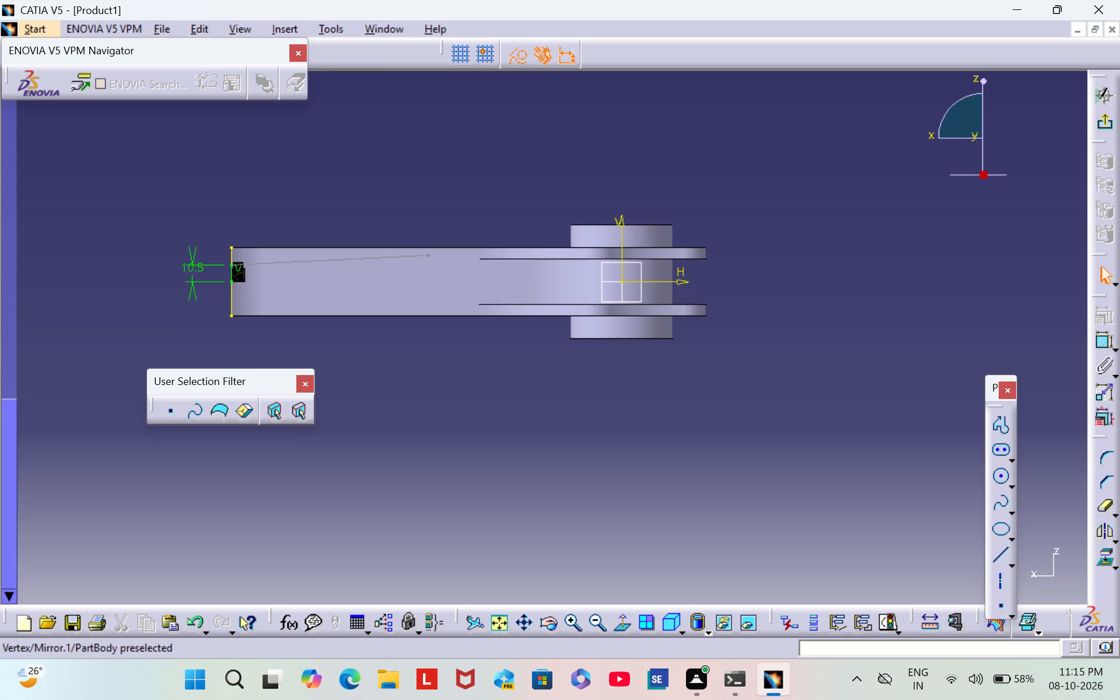
Constrain the sloped line's inner endpoint to the sketch origin with a vertical distance of 12 mm.
click(1108, 340)
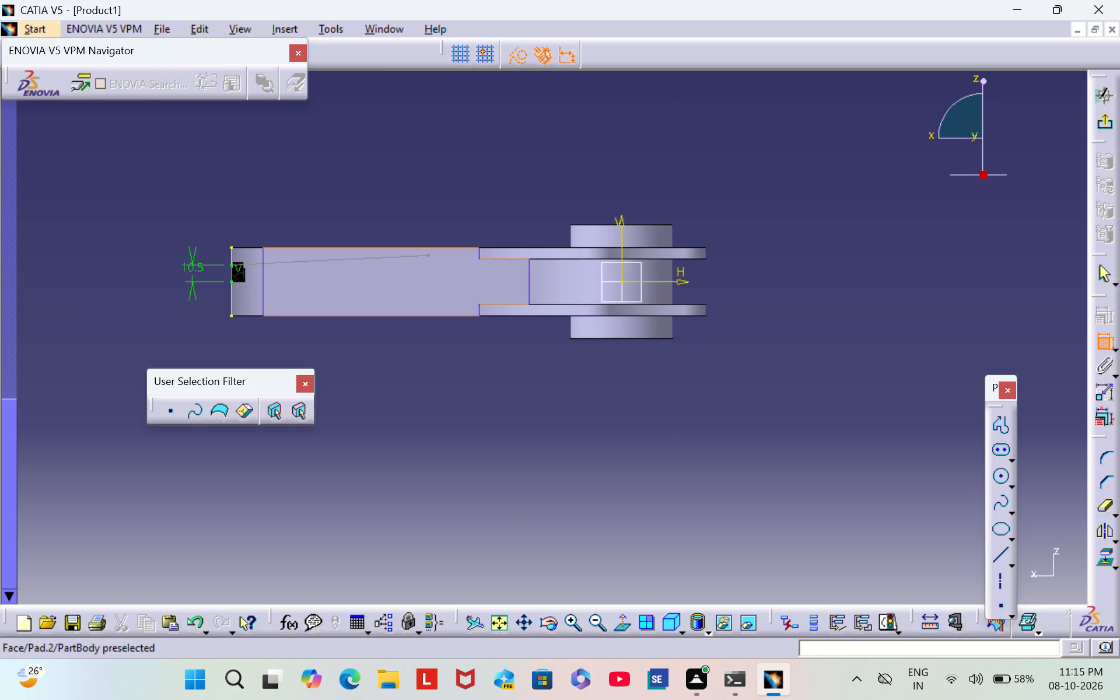
click(428, 256)
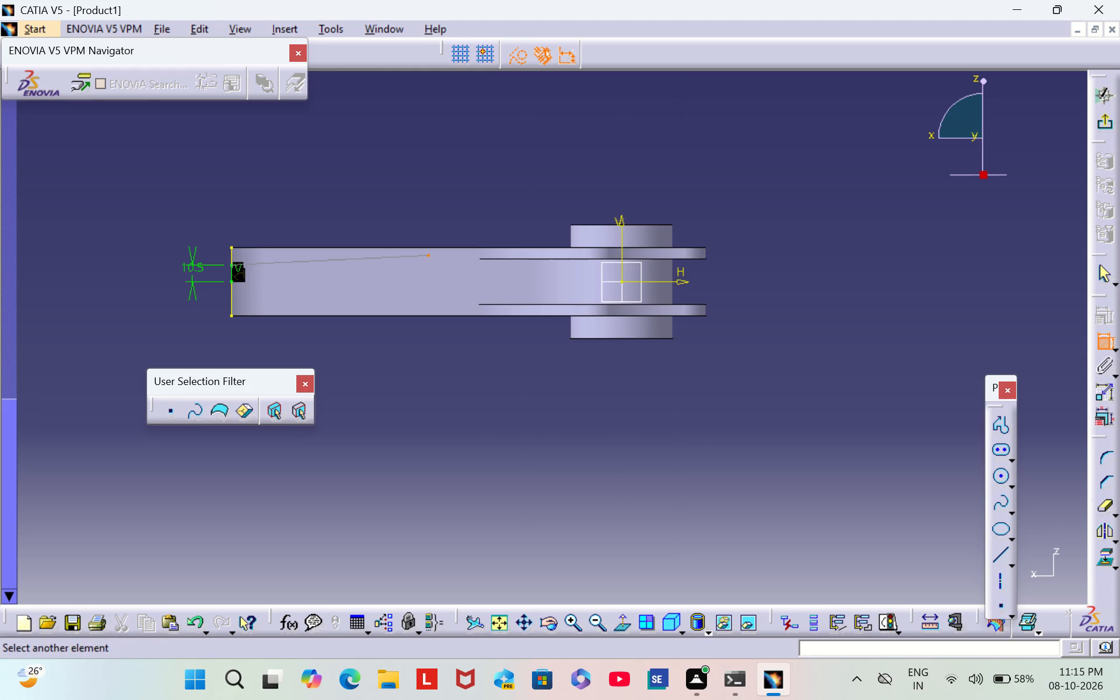
click(621, 282)
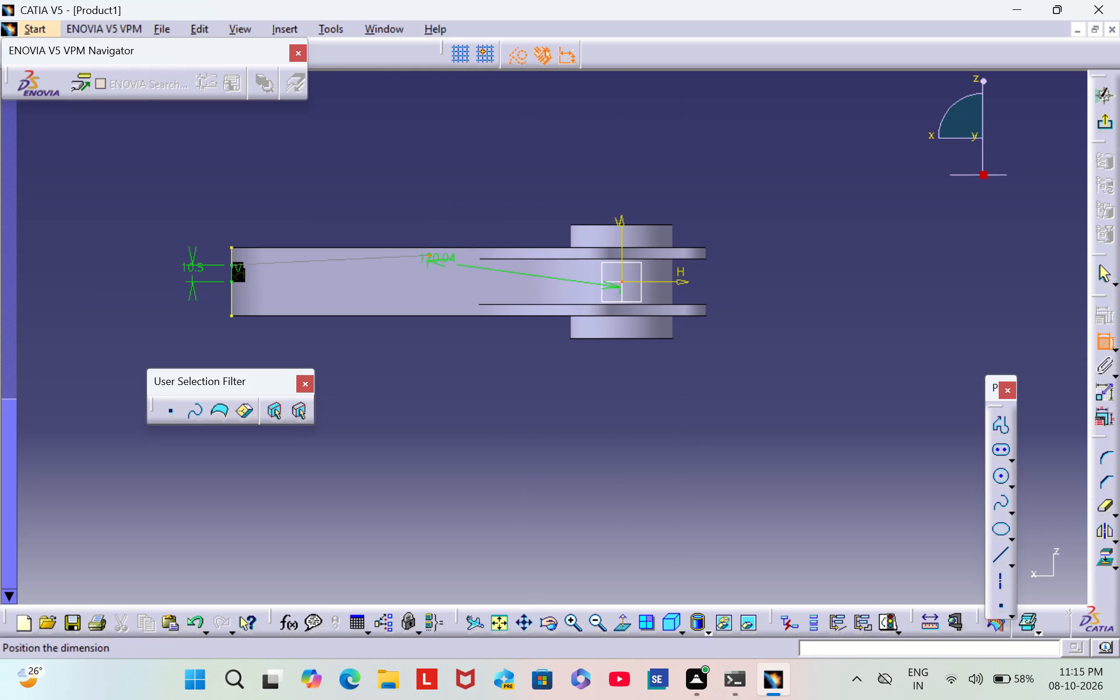
right_click(468, 275)
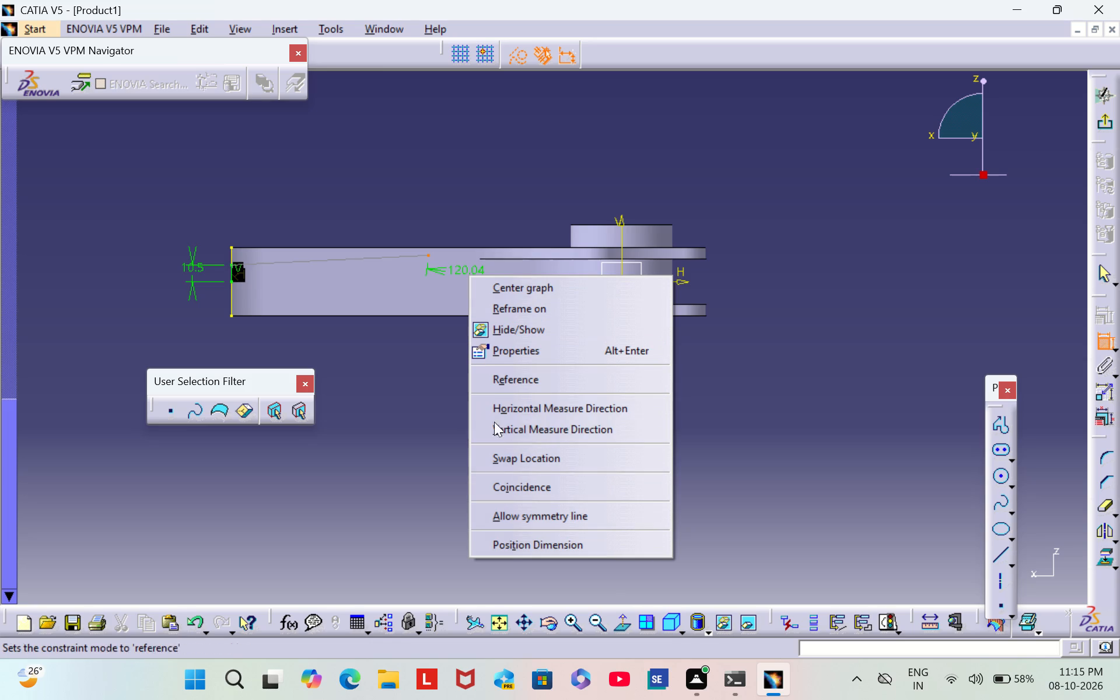
click(513, 432)
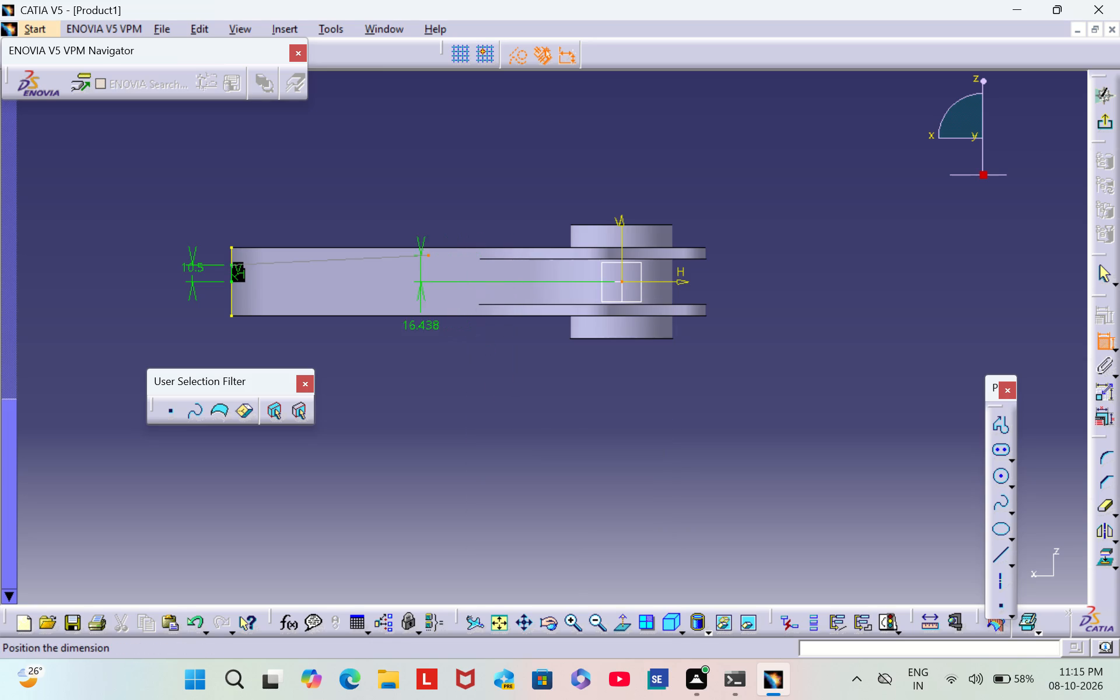
click(437, 271)
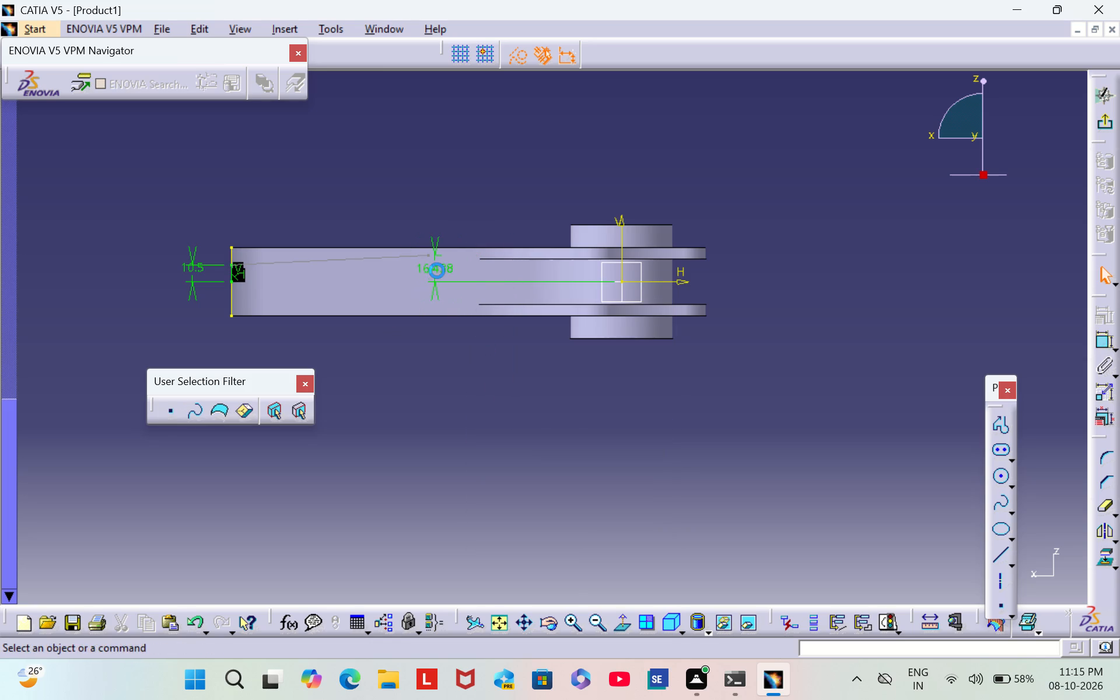
double_click(438, 267)
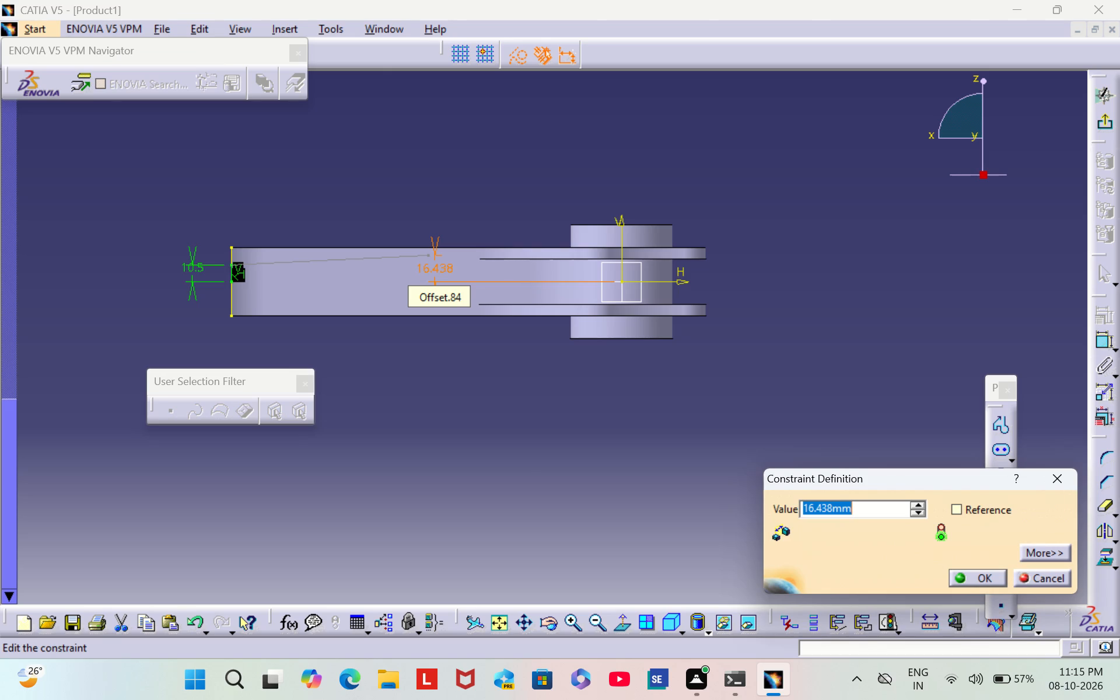
key(BackSpace)
text(12)
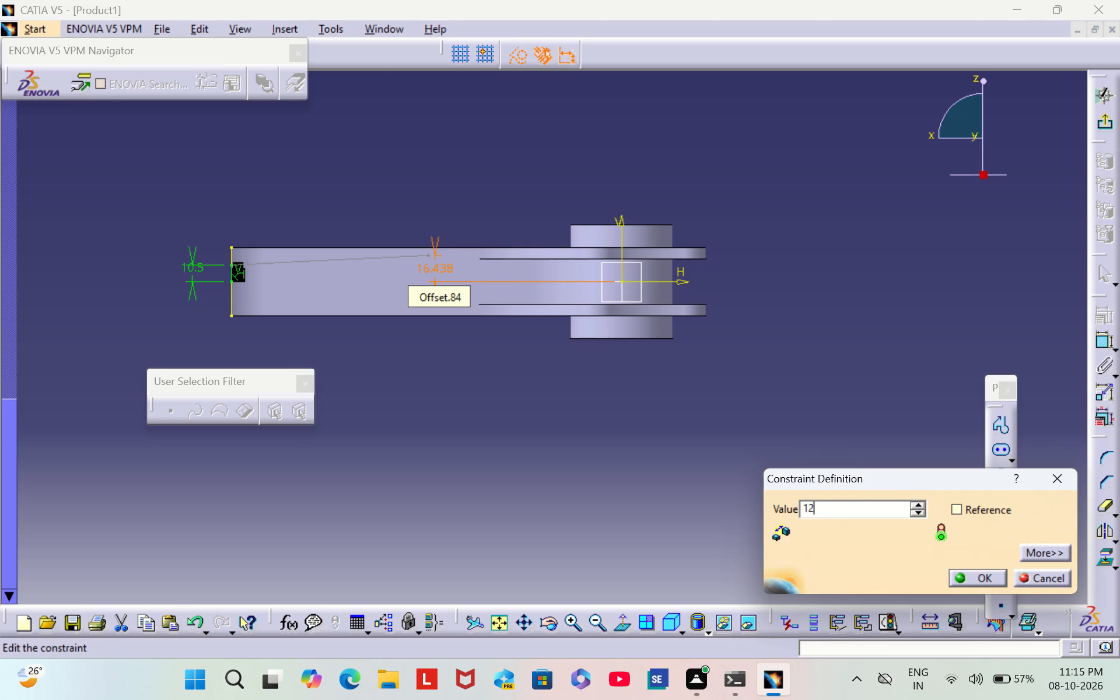
key(Return)
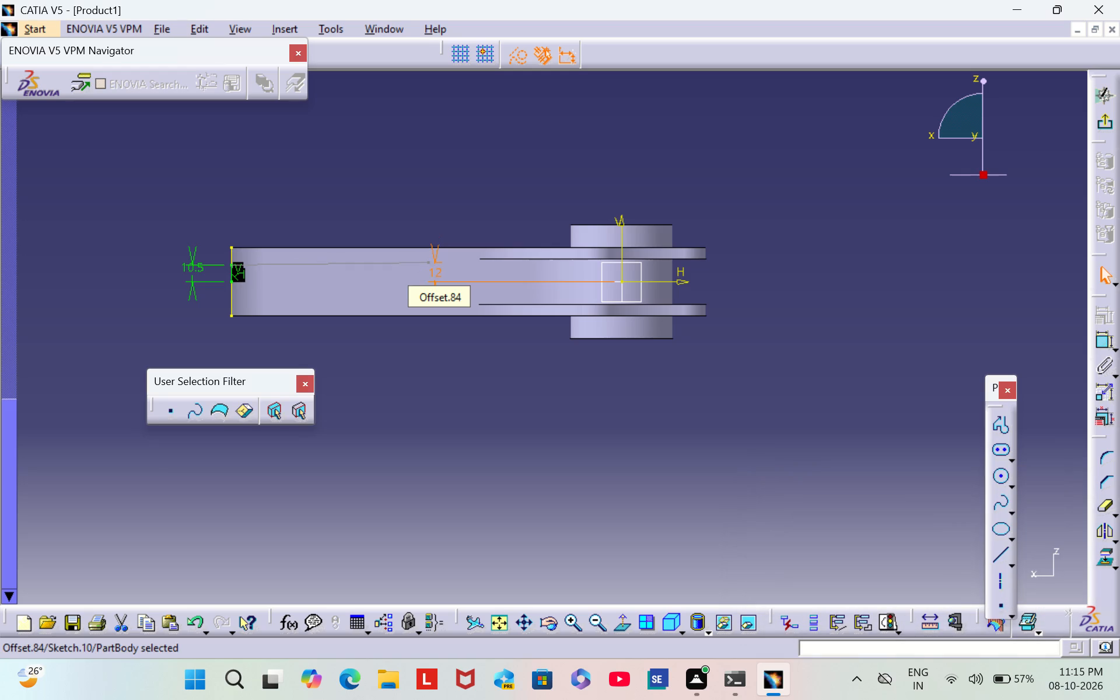
click(575, 448)
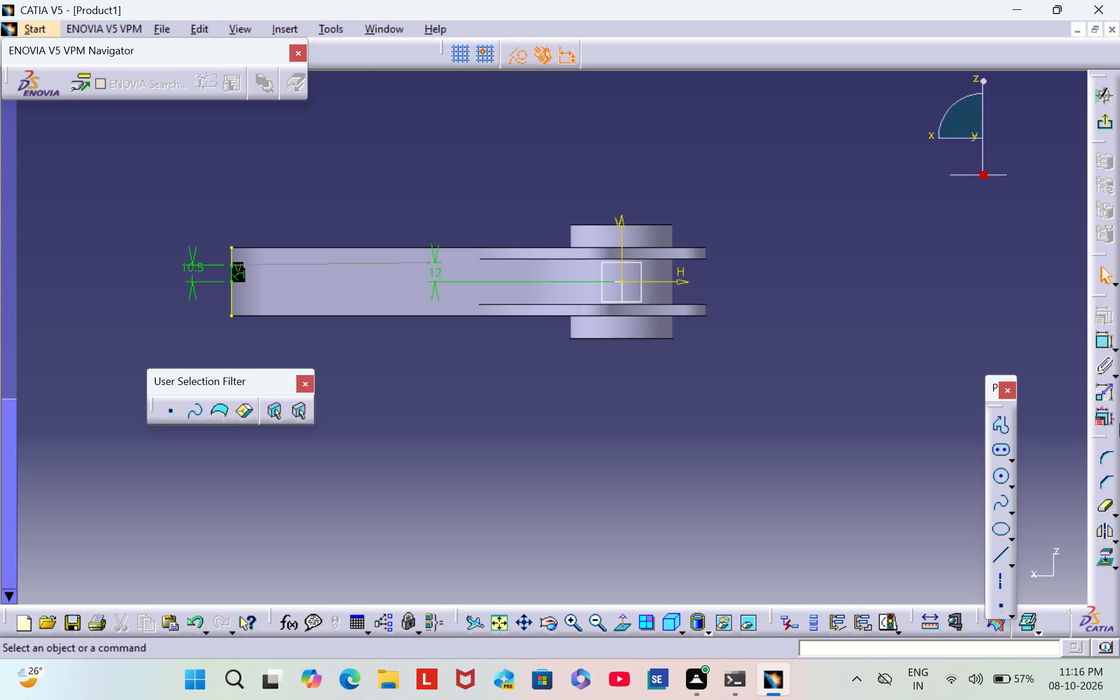
Project the upper vertex where the arm's top edge meets the flange into the sketch as a 3D-element projection.
click(1104, 559)
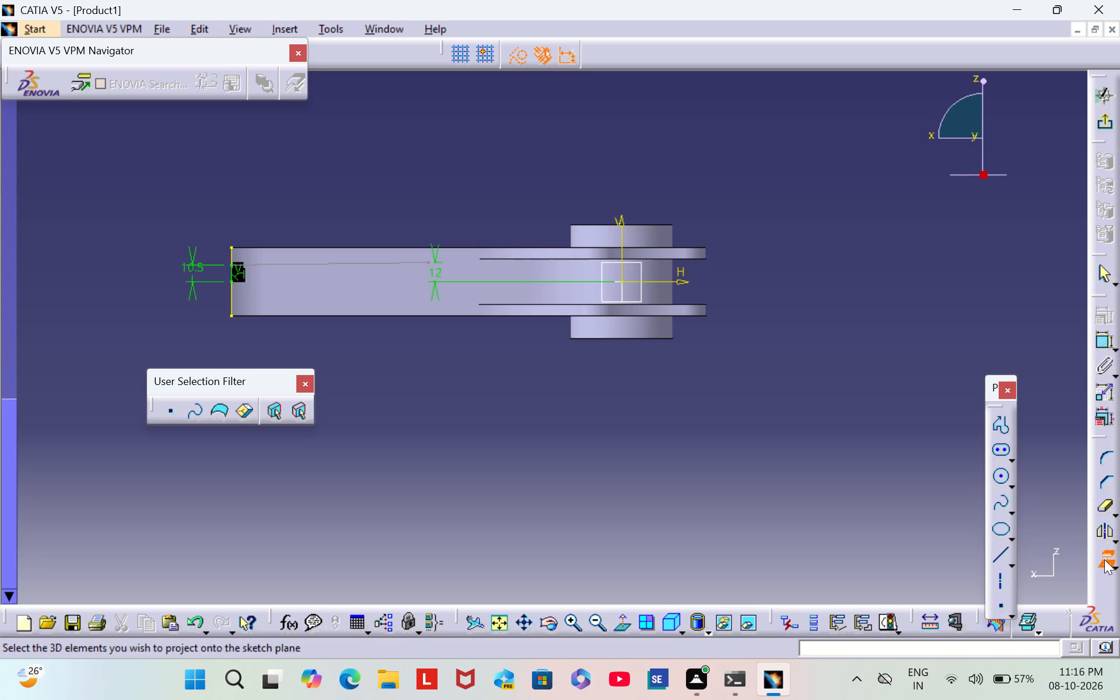
click(479, 246)
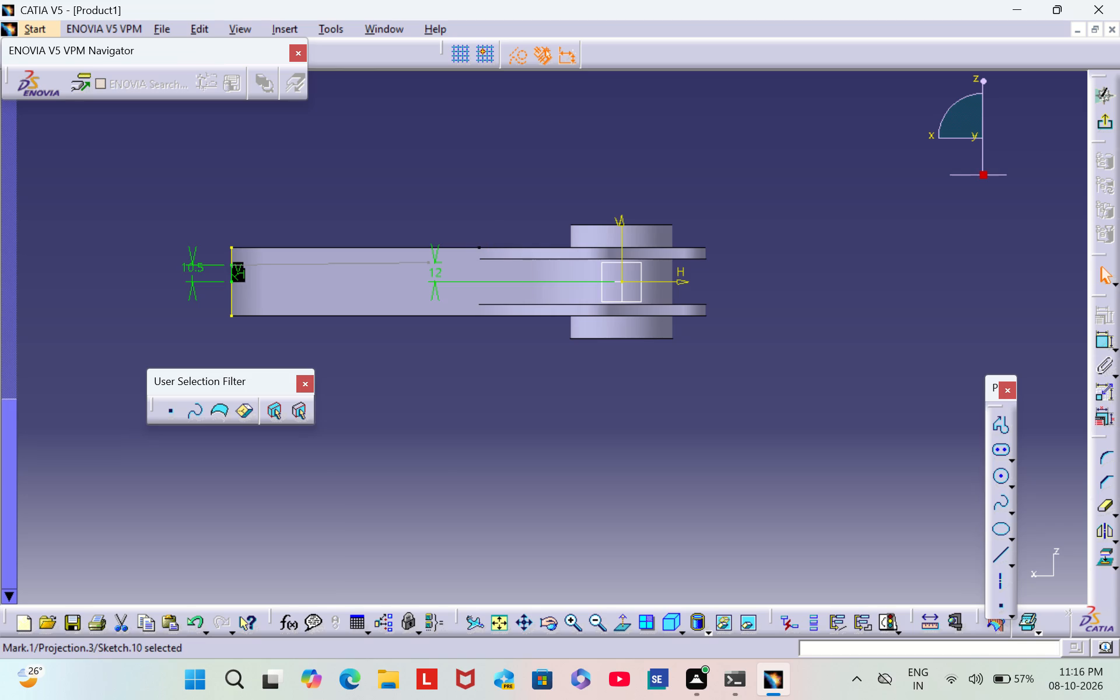
click(550, 380)
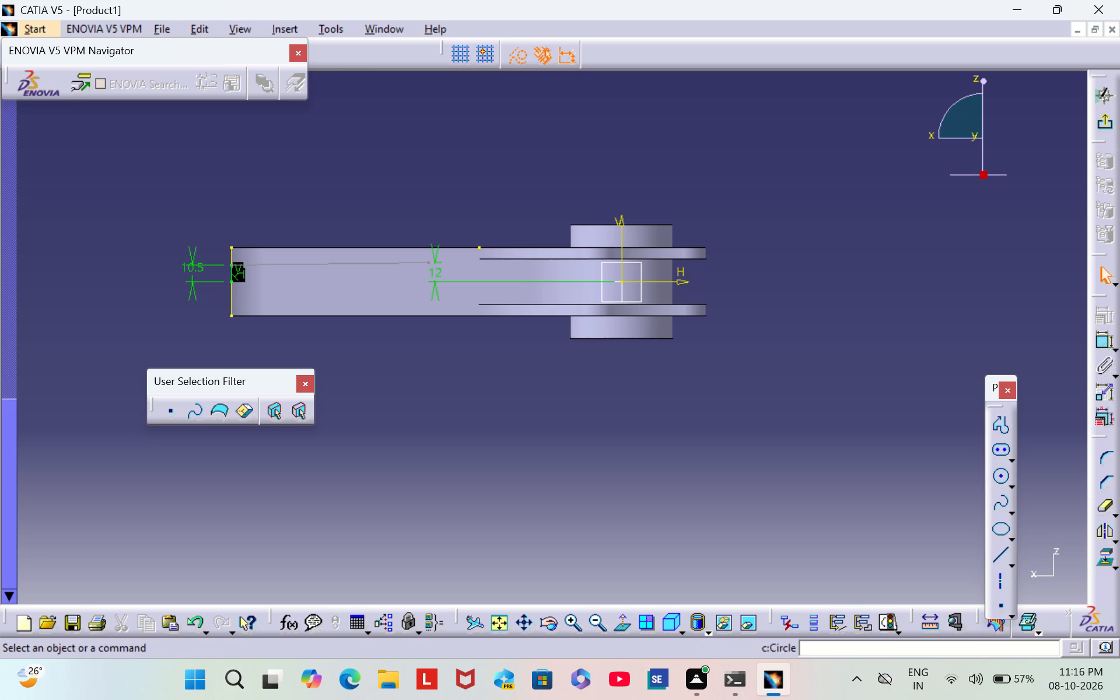
Sketch a three-point arc of about 61 mm radius from the sloped line's inner endpoint to the projected vertex, bulging downward.
click(1012, 477)
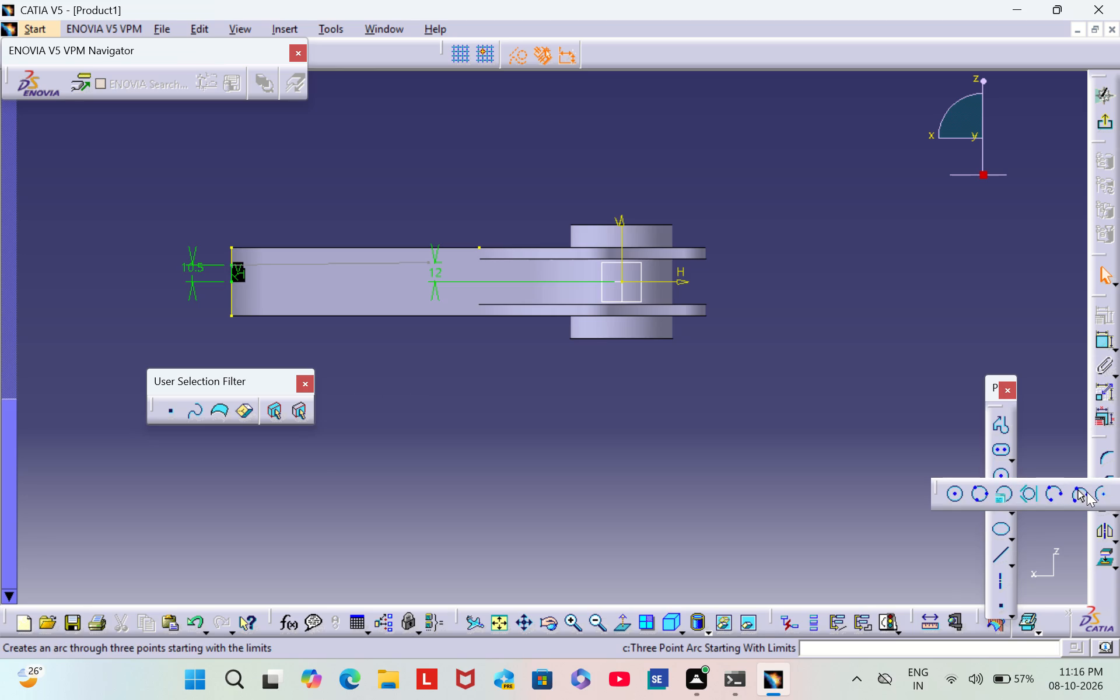
click(1087, 492)
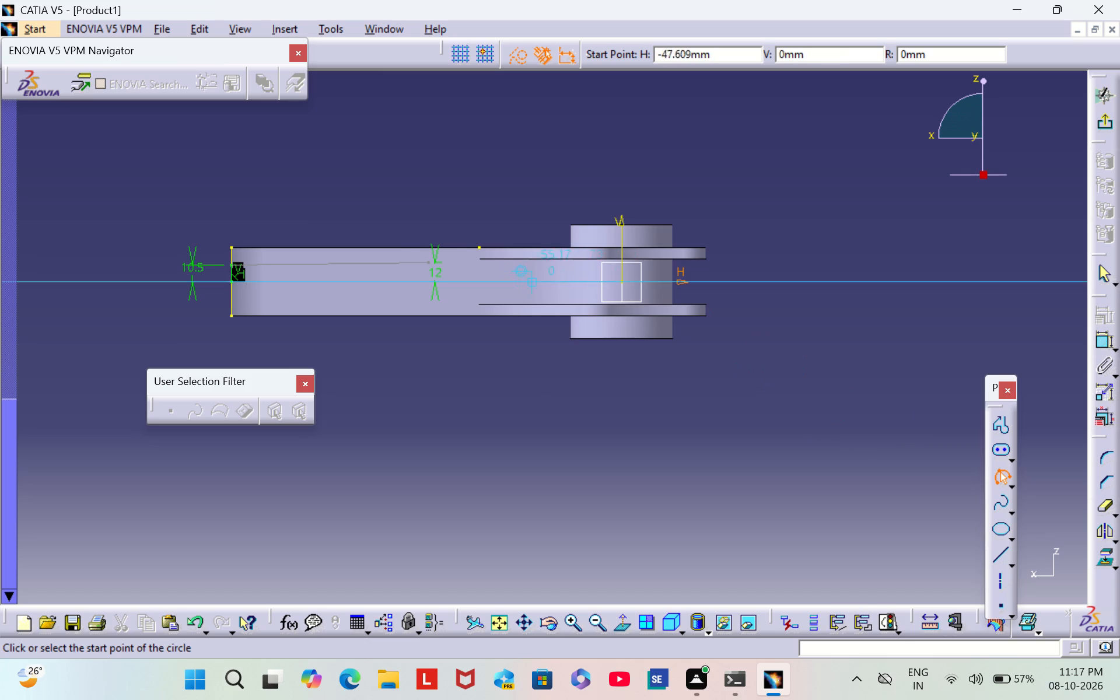
click(429, 262)
click(478, 246)
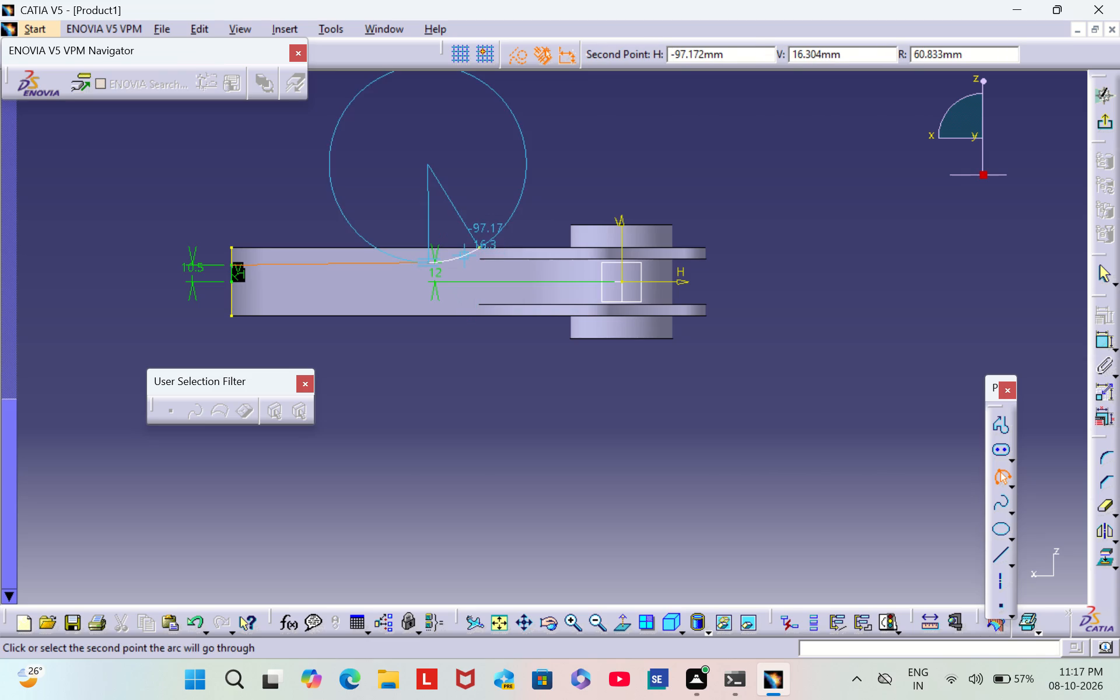
click(463, 257)
click(576, 414)
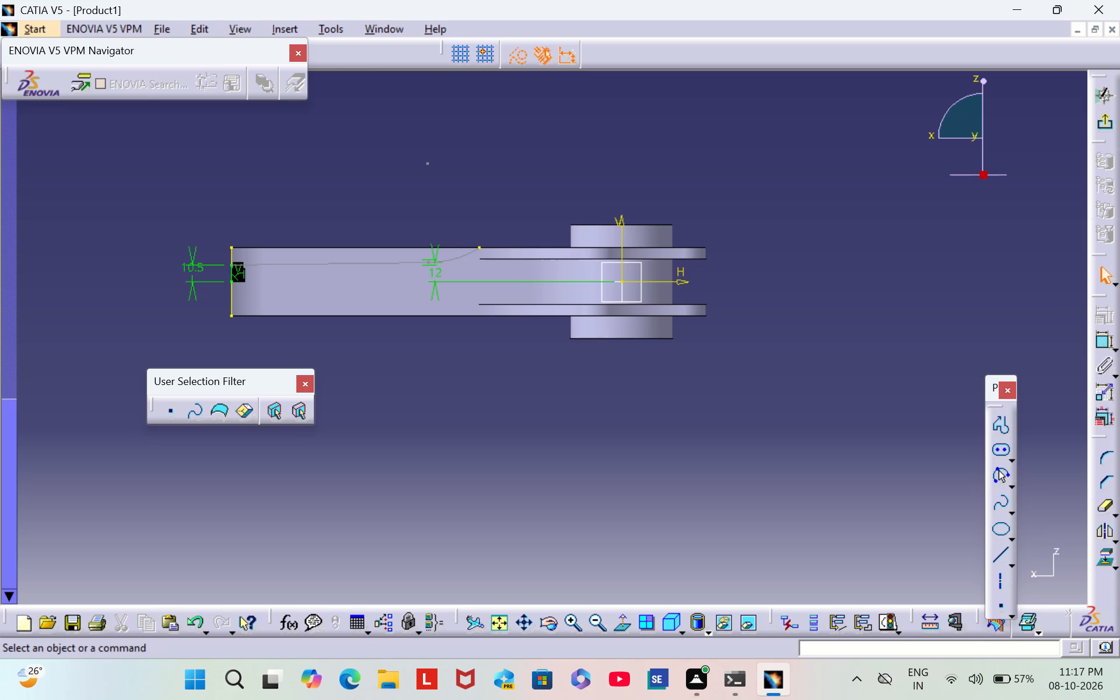
Dimension the arc's radius and set it to 78 mm.
click(1111, 334)
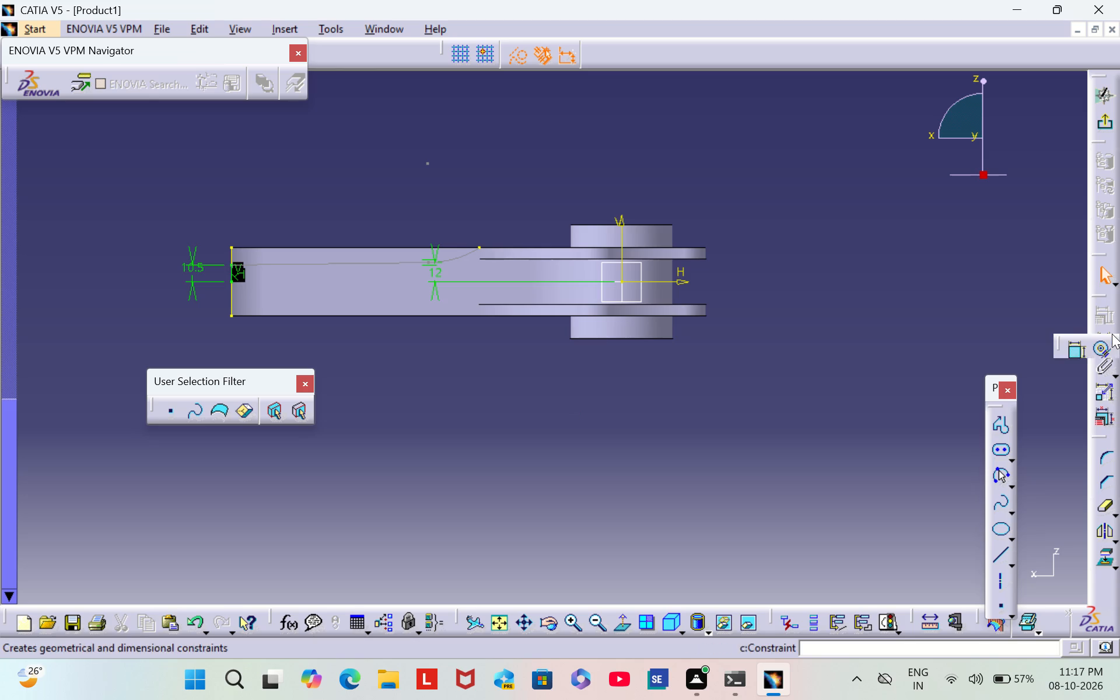
click(1080, 356)
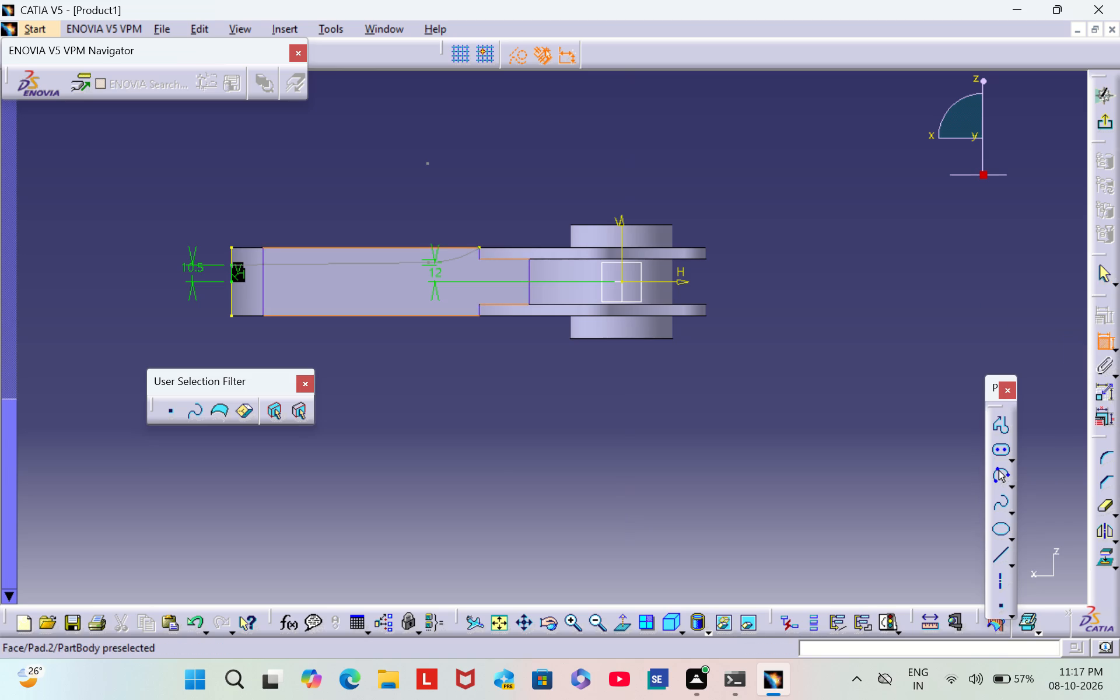
click(457, 257)
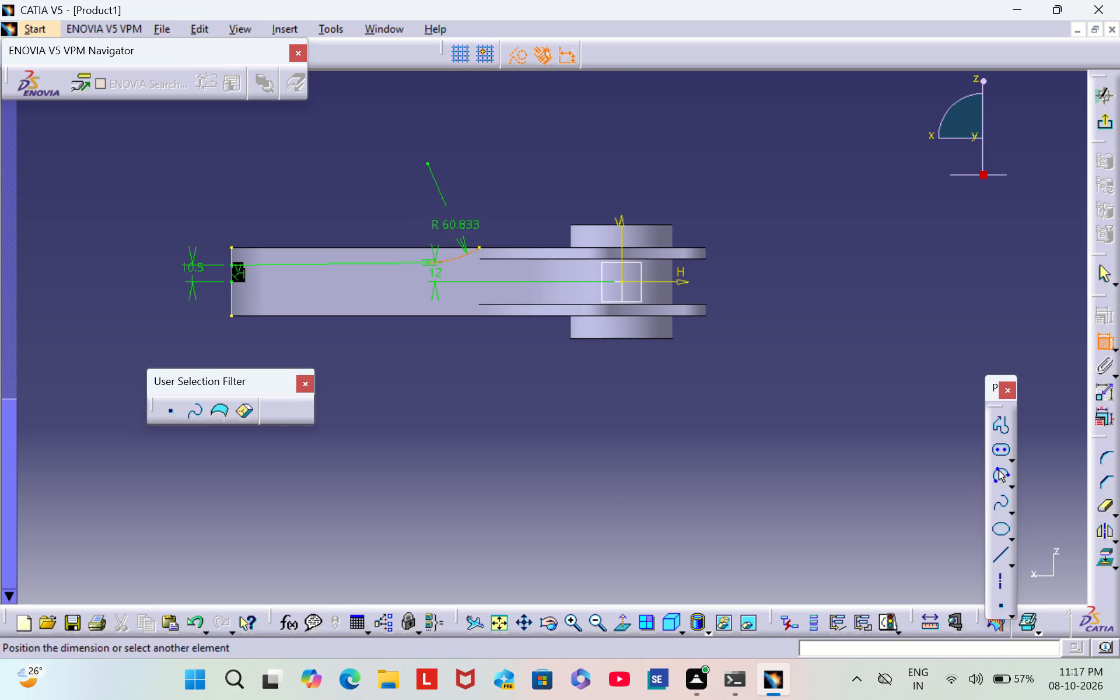
click(459, 228)
double_click(457, 219)
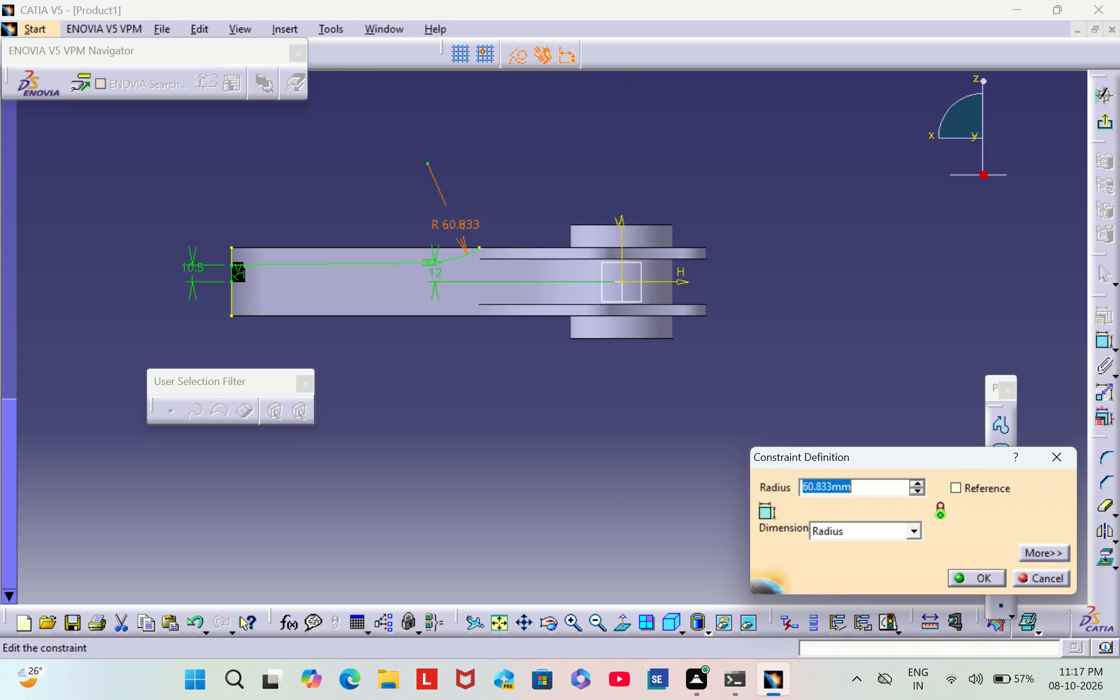
key(BackSpace)
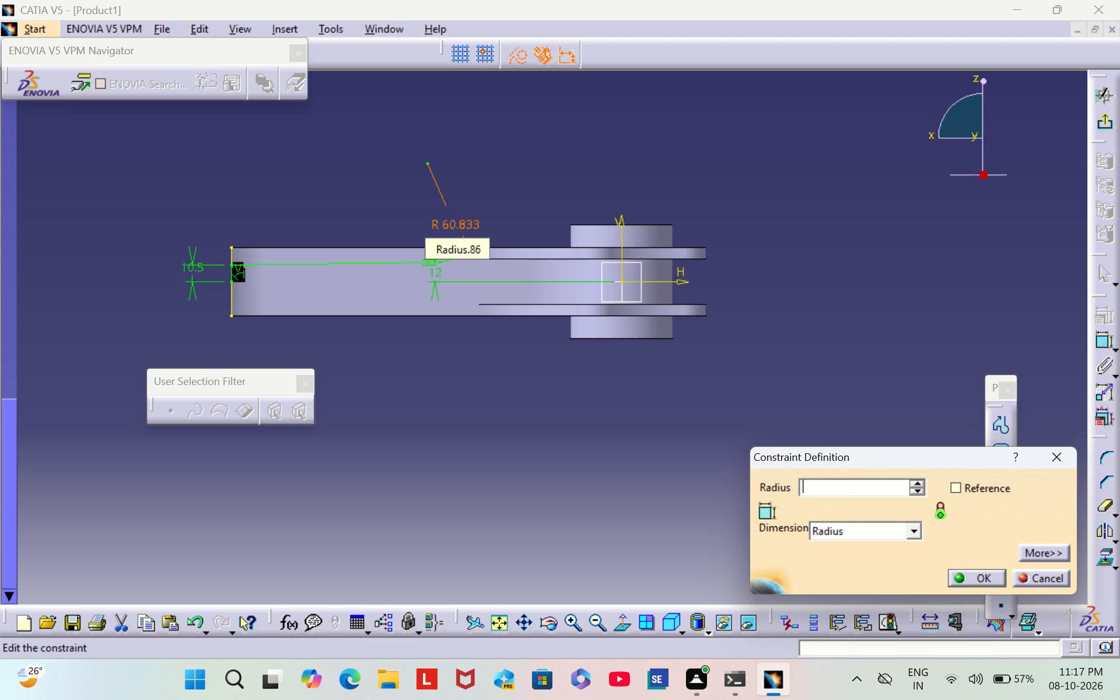
text(78)
key(Return)
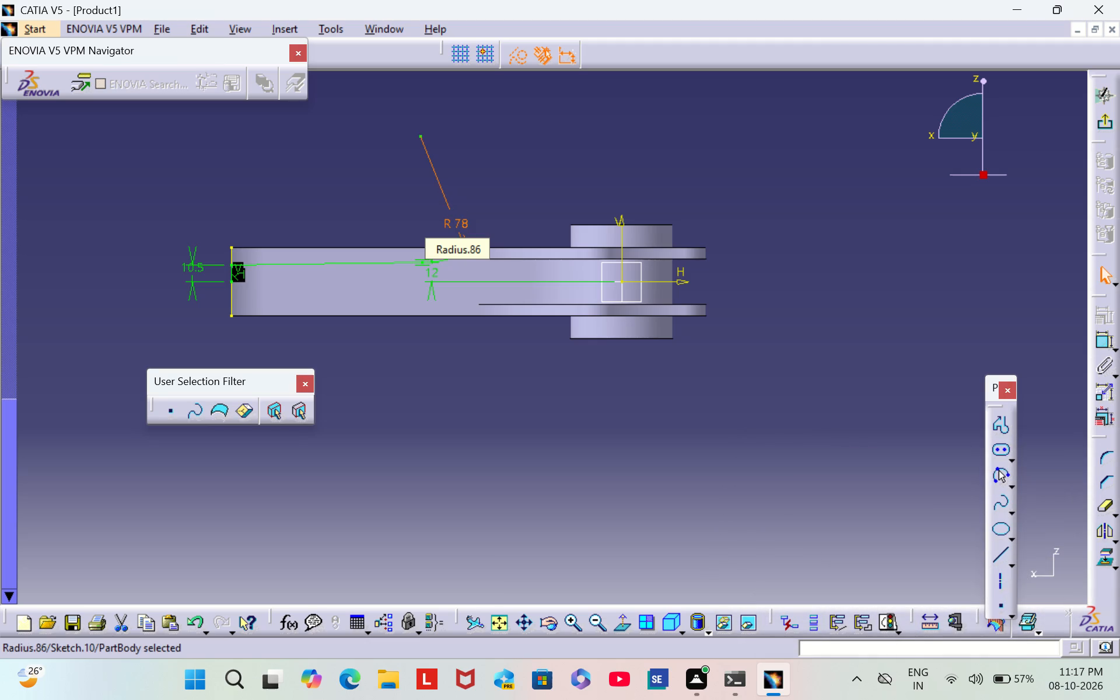
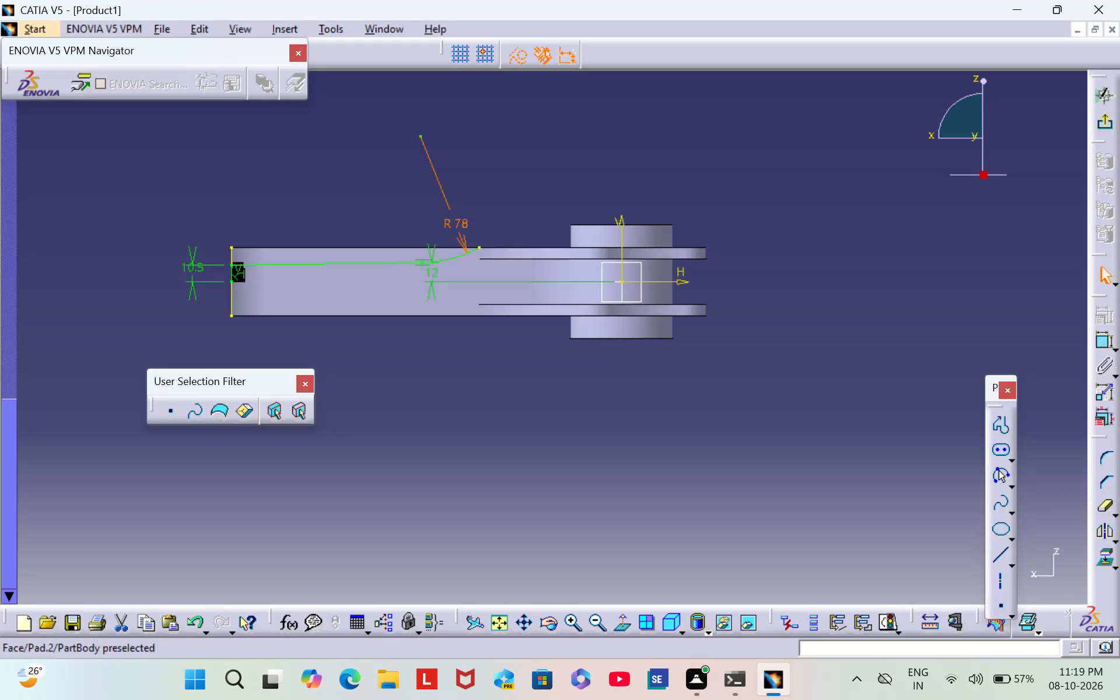
Sketch connected lines from the arc's upper end: about 29 mm rising, about 43 mm perpendicular to it, and one horizontal beyond the arm's free end.
click(724, 237)
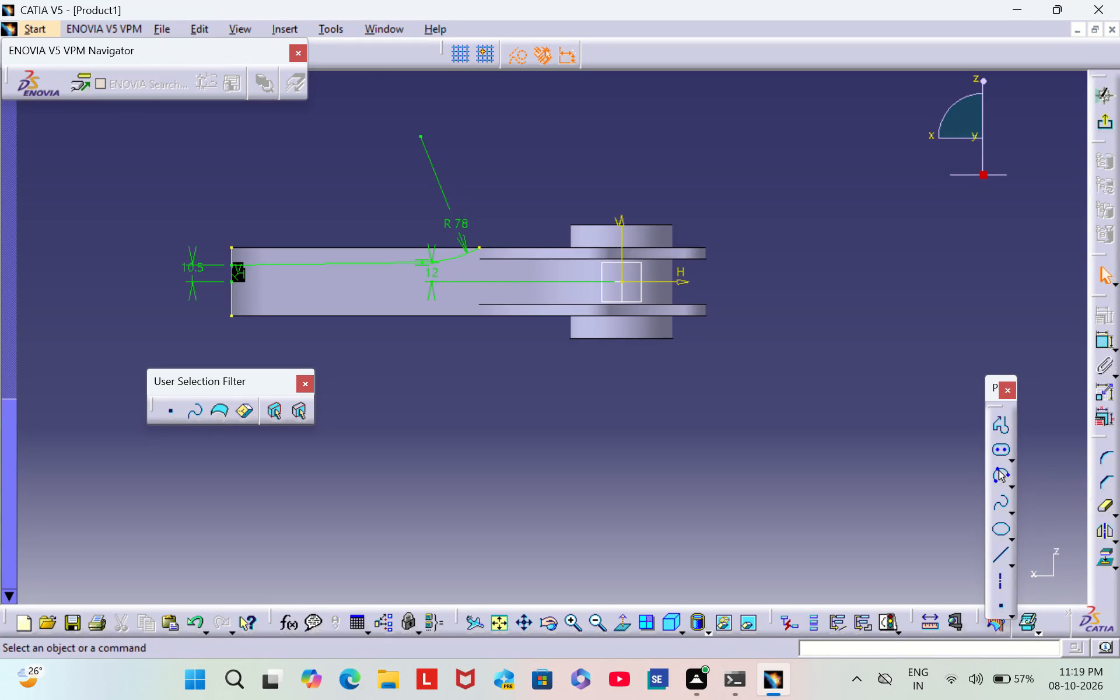
click(998, 422)
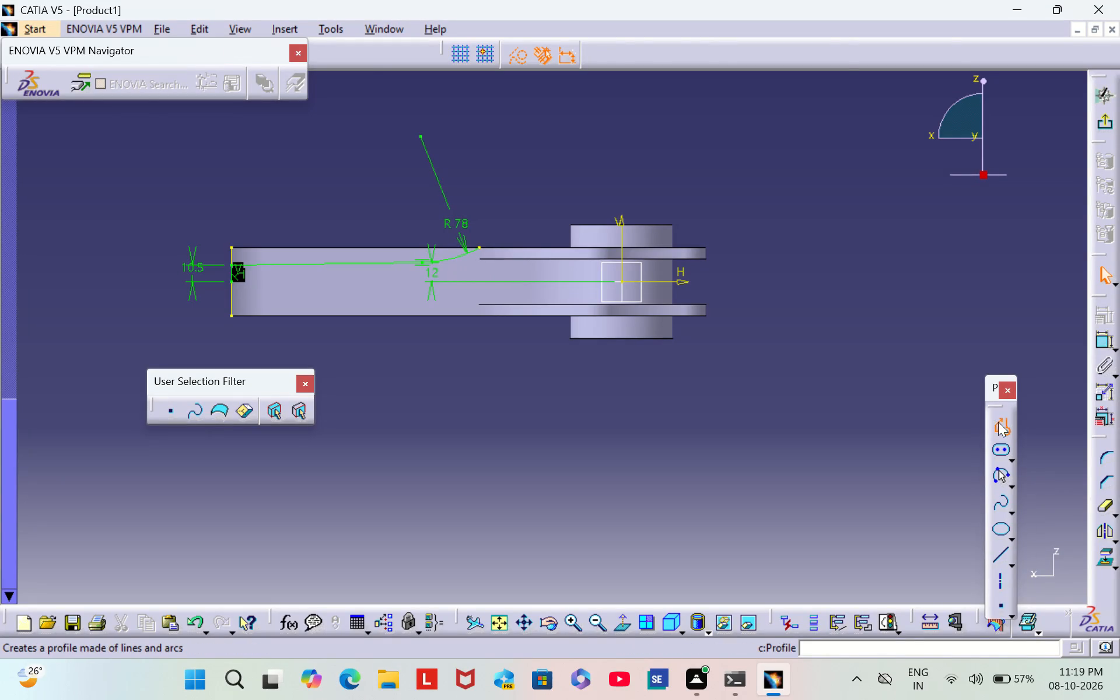
click(480, 248)
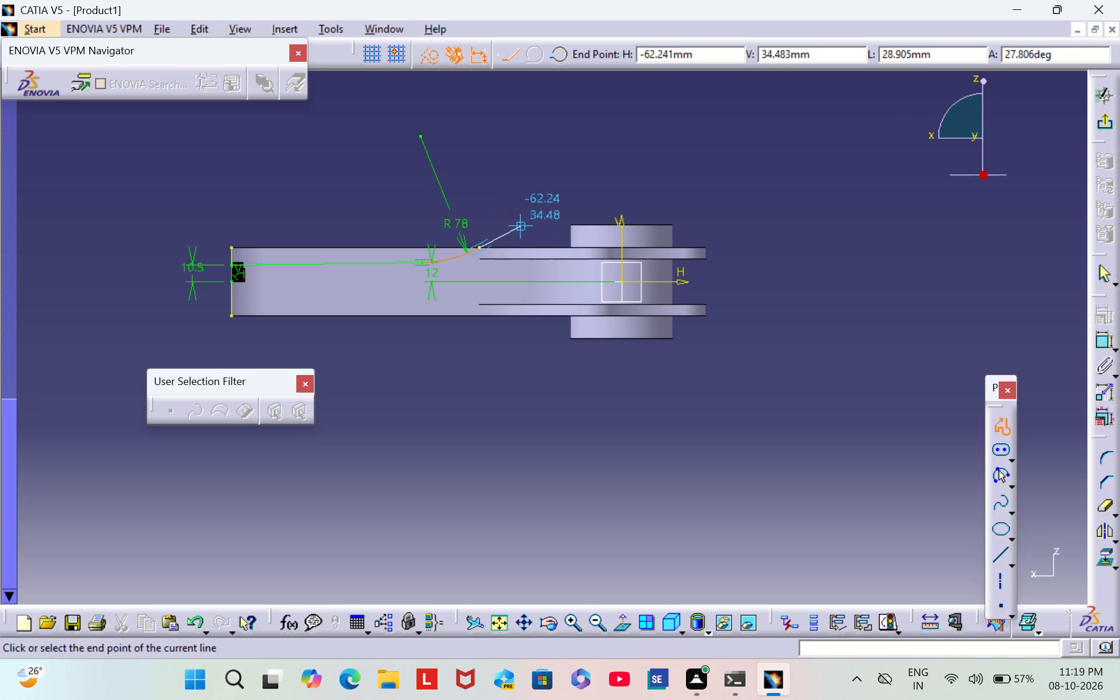
click(519, 228)
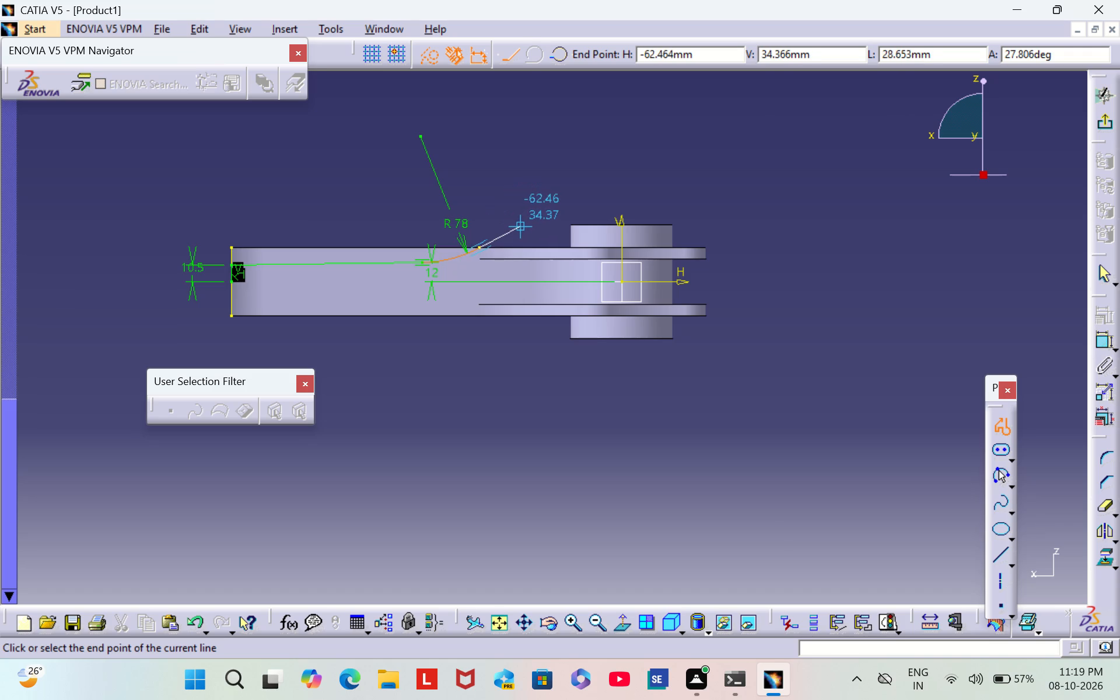
click(485, 165)
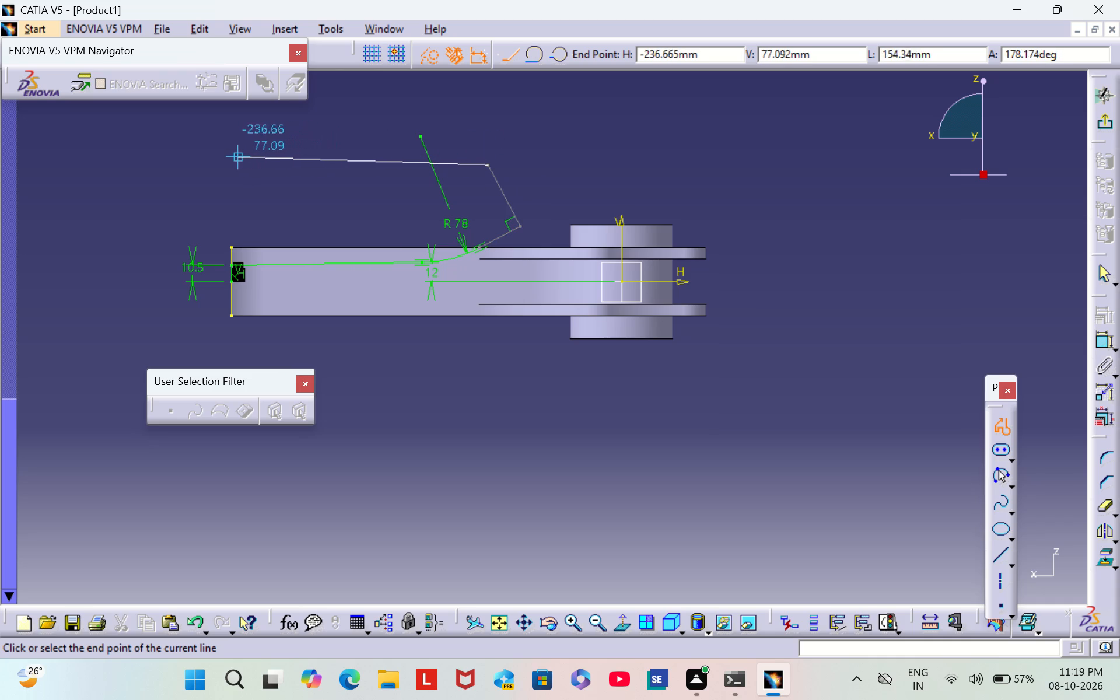
click(170, 164)
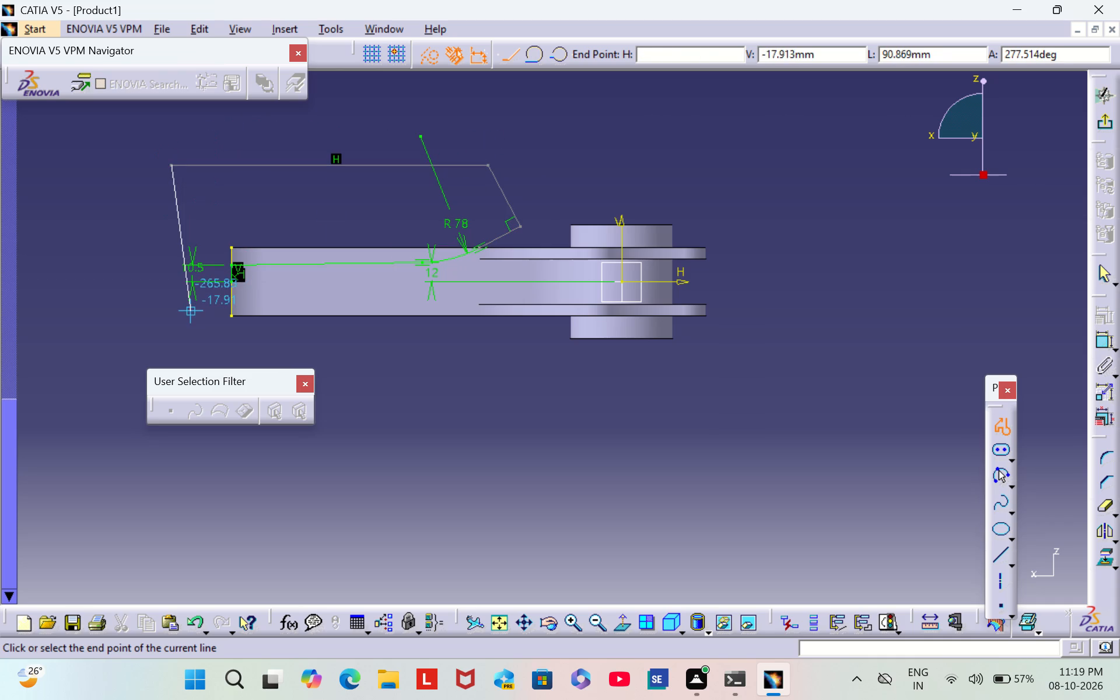
key(Escape)
key(Escape)
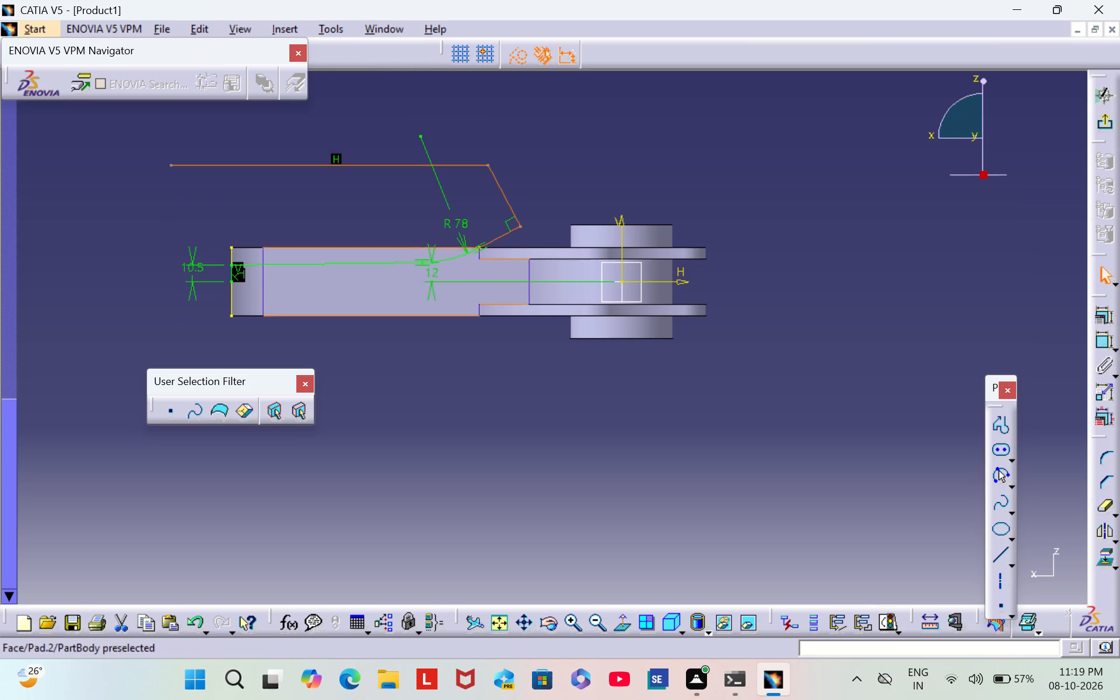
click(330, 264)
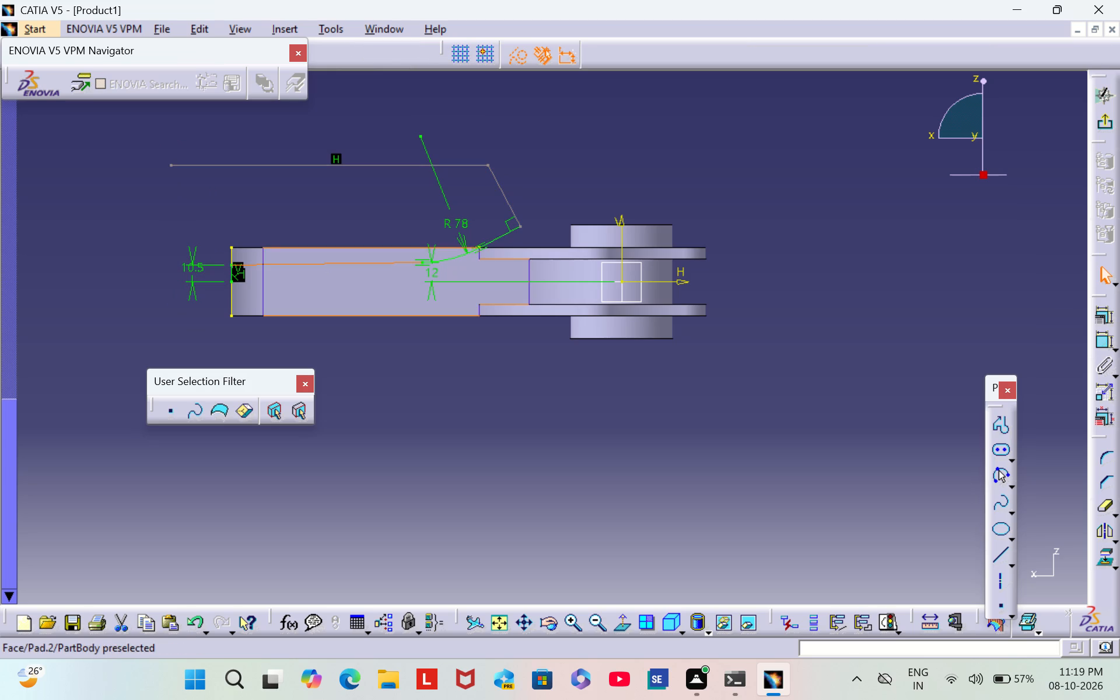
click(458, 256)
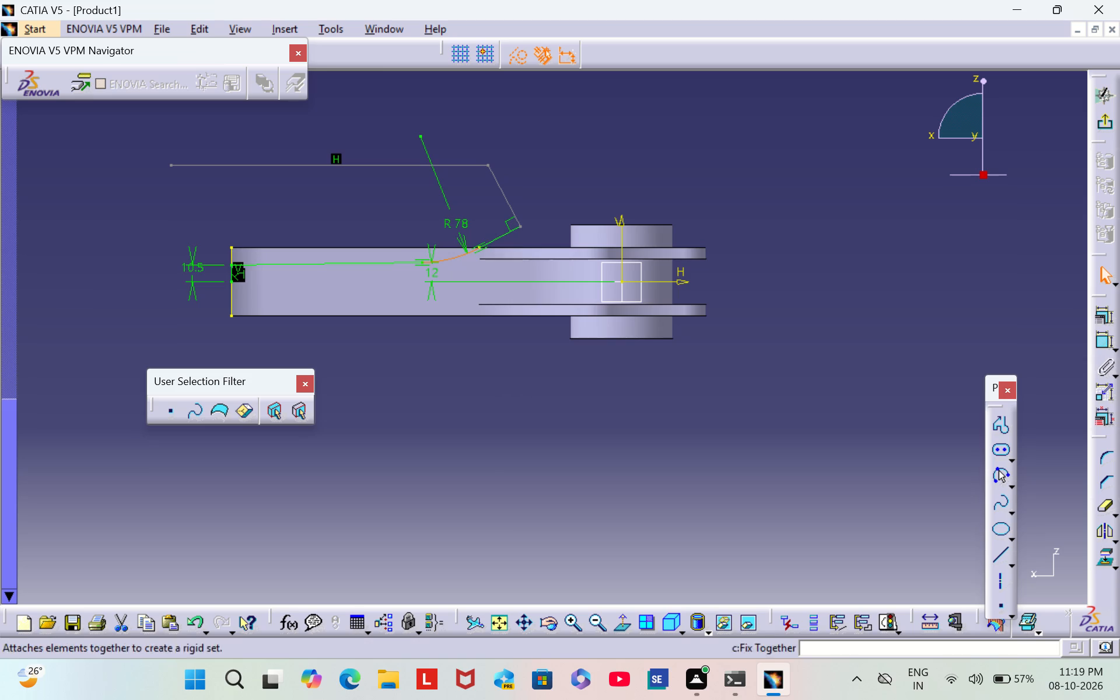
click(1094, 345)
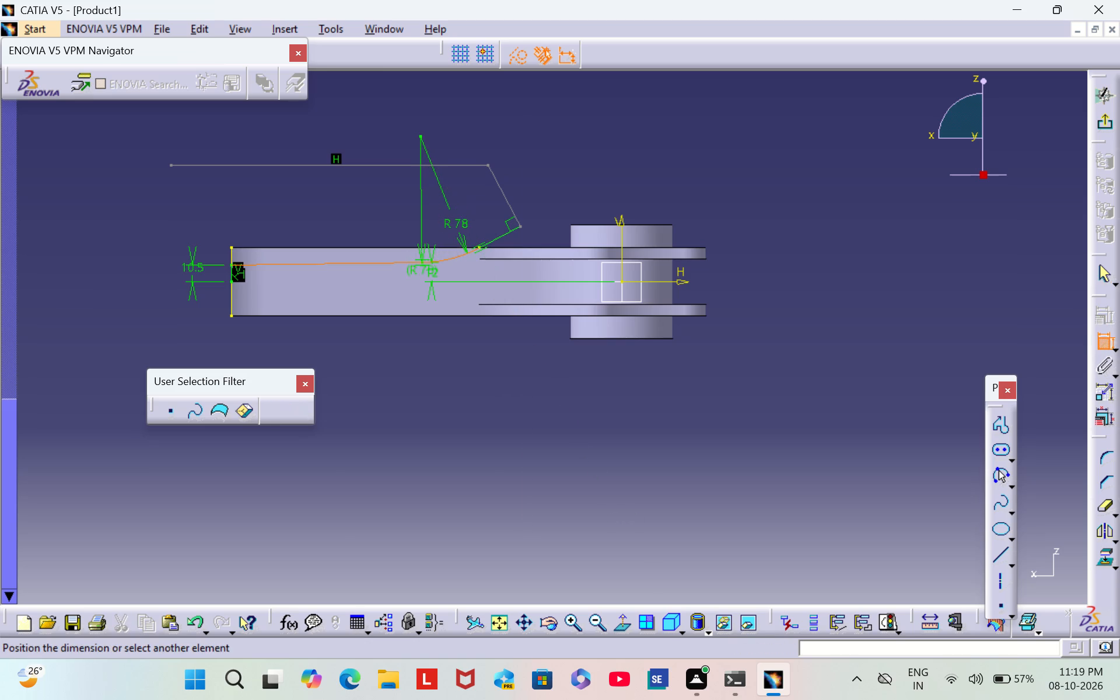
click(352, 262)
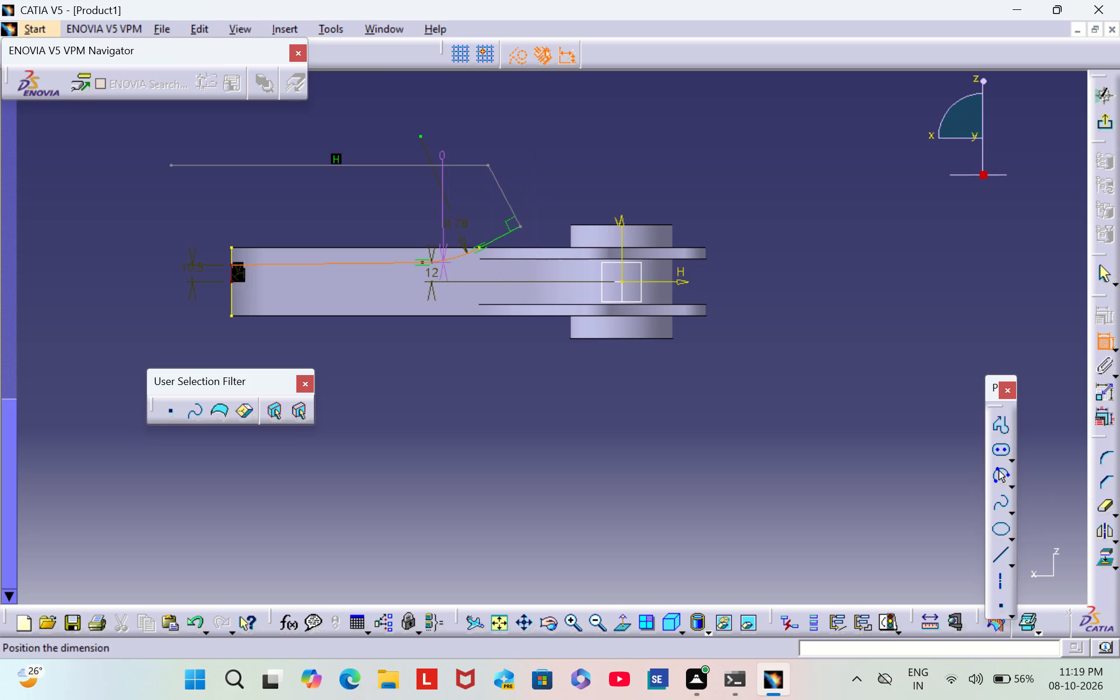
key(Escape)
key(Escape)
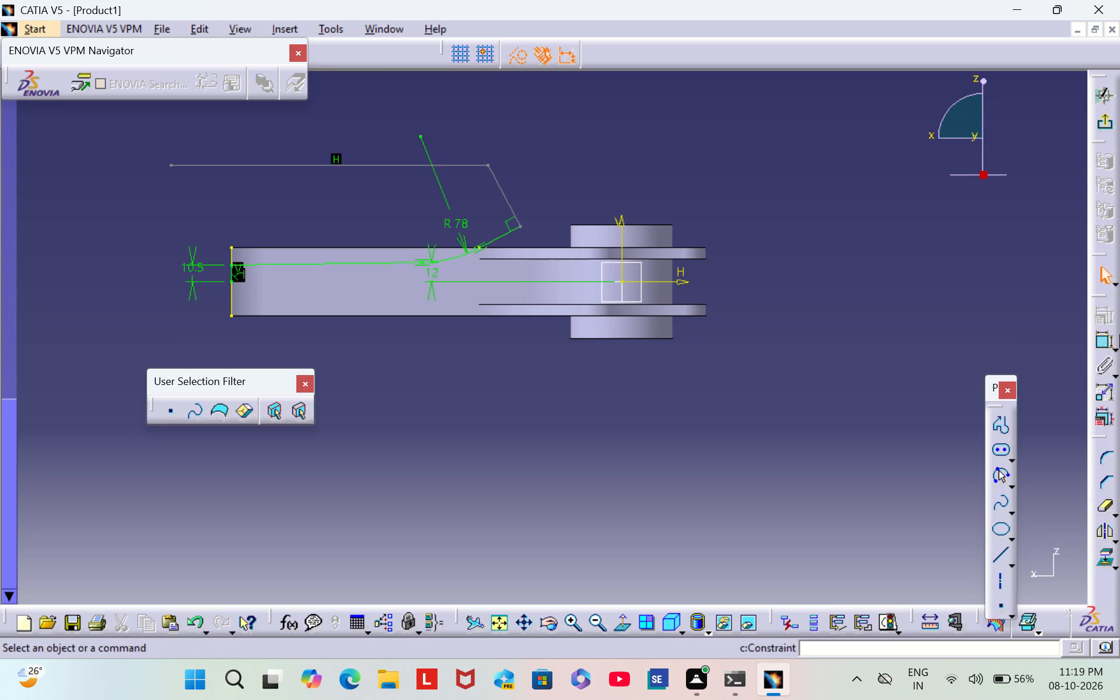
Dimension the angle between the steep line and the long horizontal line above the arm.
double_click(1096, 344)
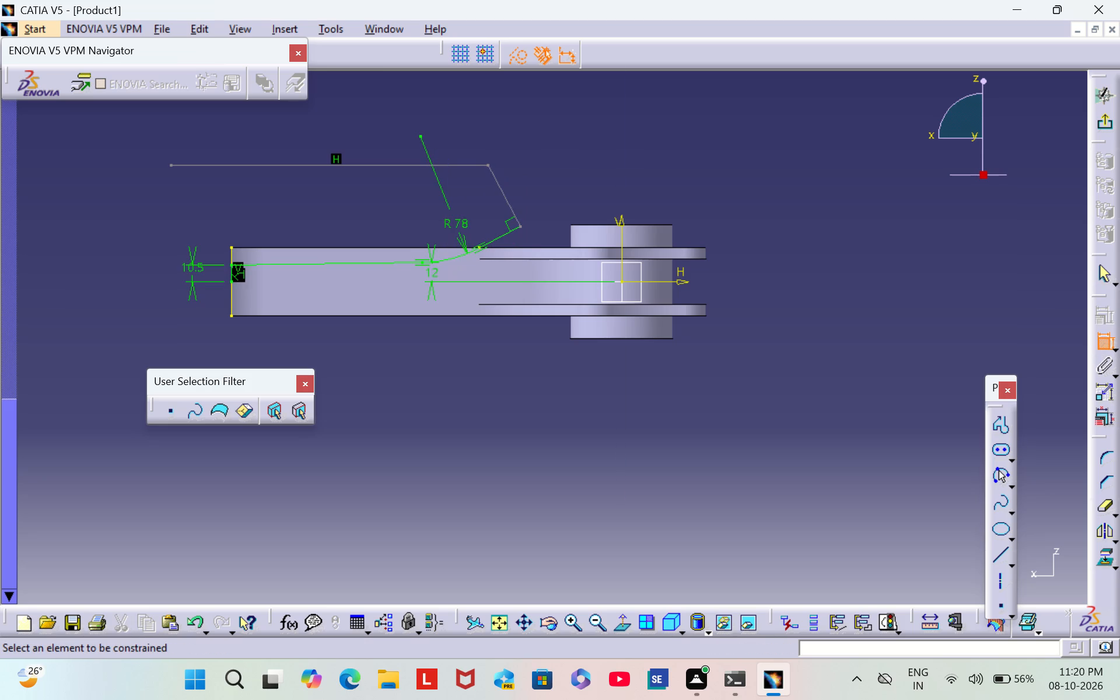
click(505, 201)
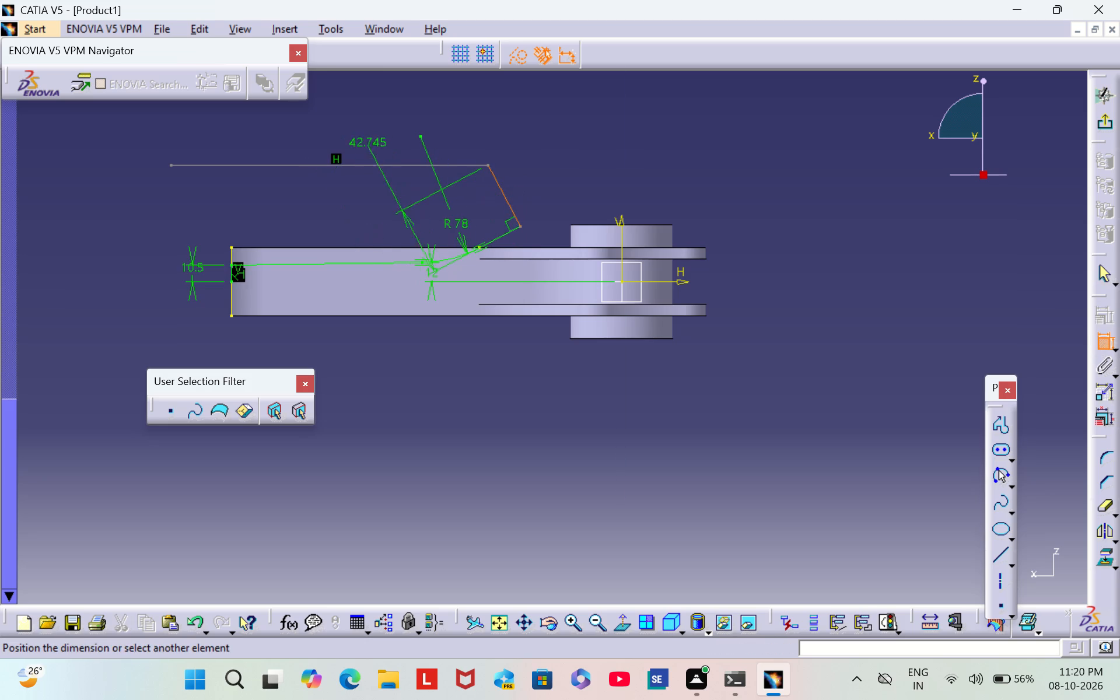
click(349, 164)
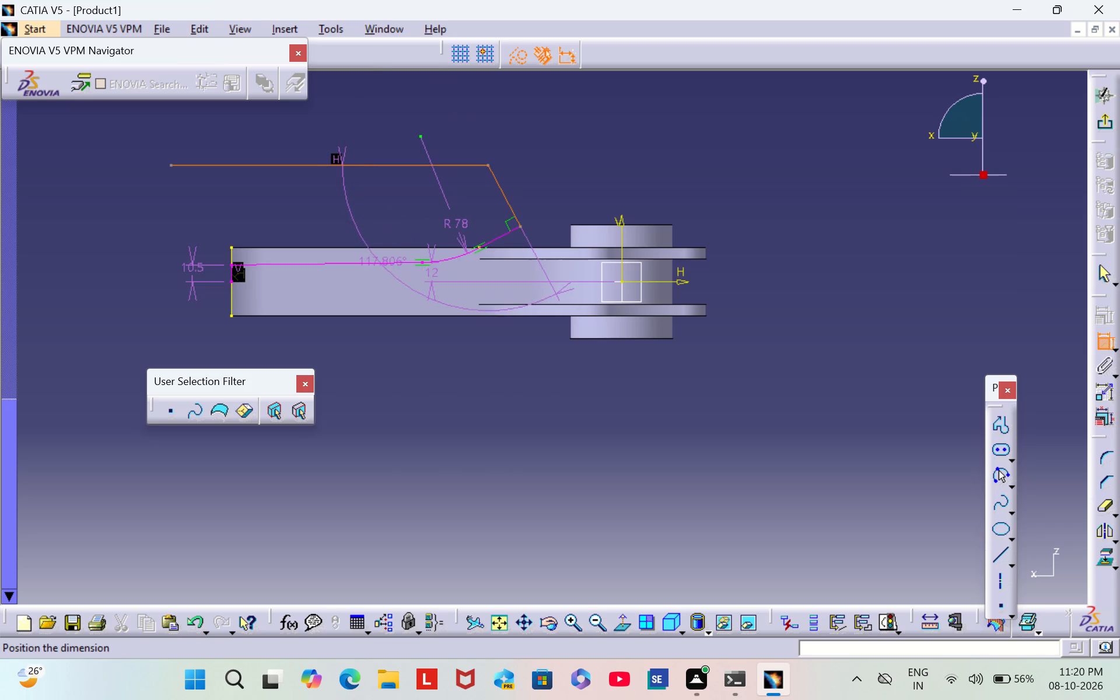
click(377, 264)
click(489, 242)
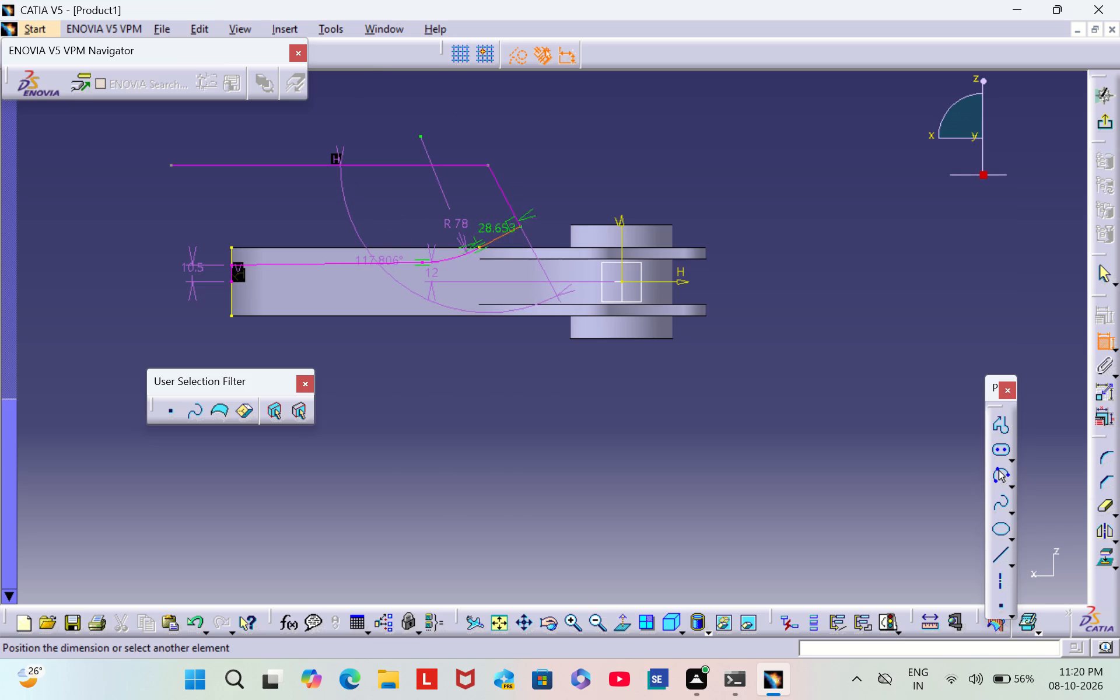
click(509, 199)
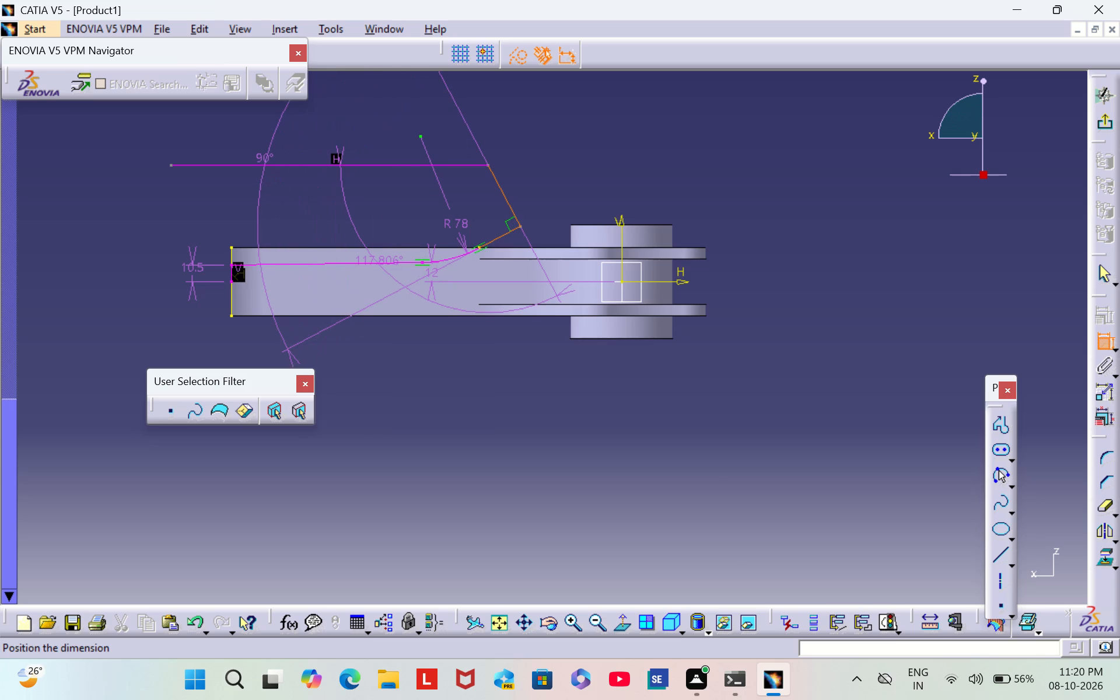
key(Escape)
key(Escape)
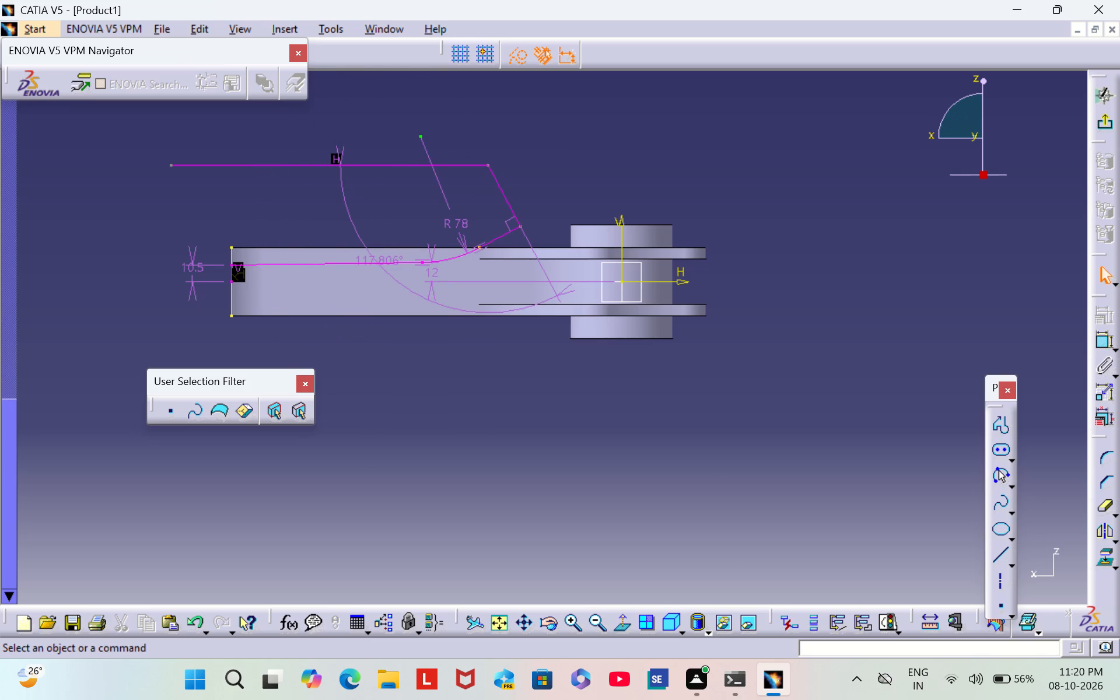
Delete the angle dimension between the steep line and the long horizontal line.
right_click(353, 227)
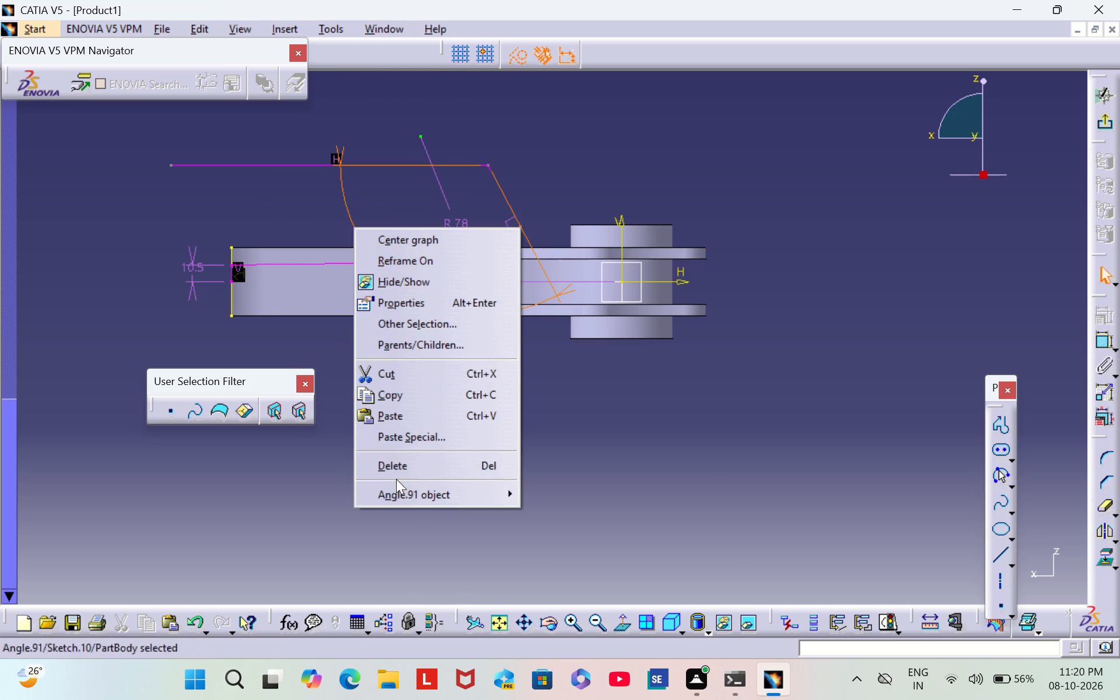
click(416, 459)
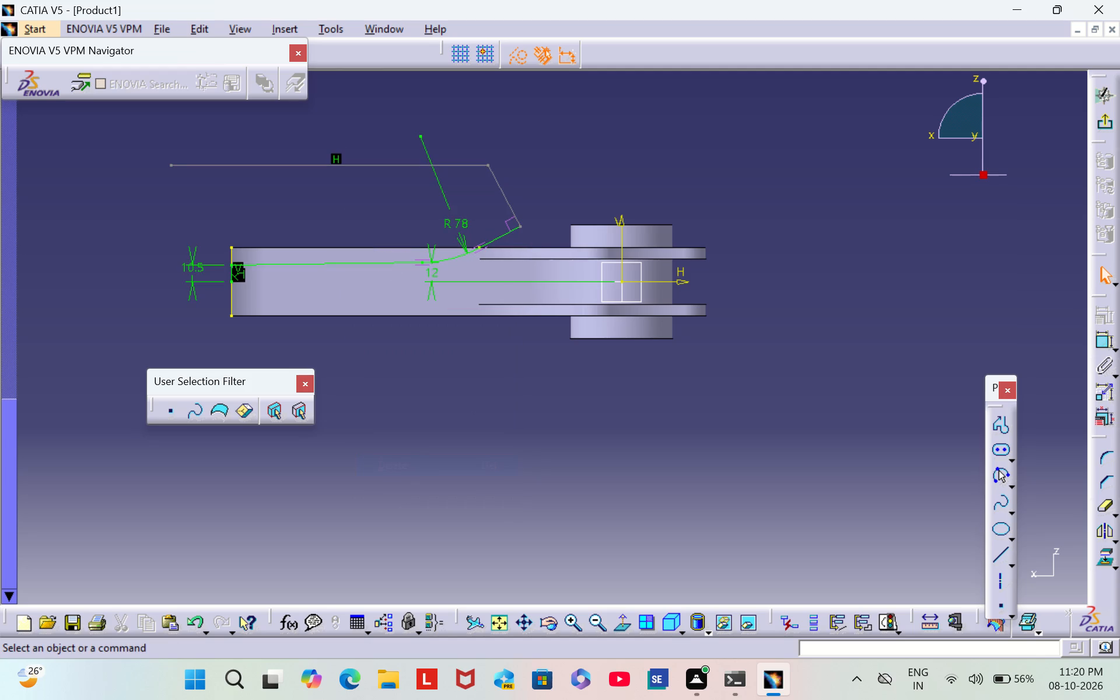
Mirror the tapered line on the arm and the short rising line beyond the arc about the sketch's horizontal axis.
click(1104, 531)
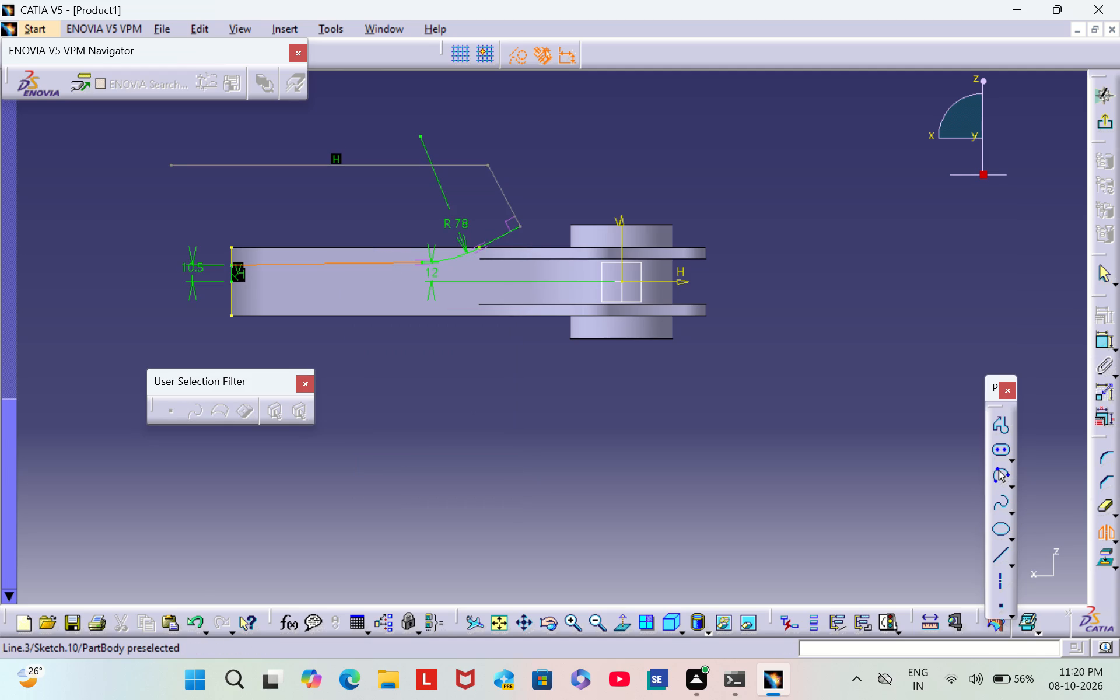
click(302, 266)
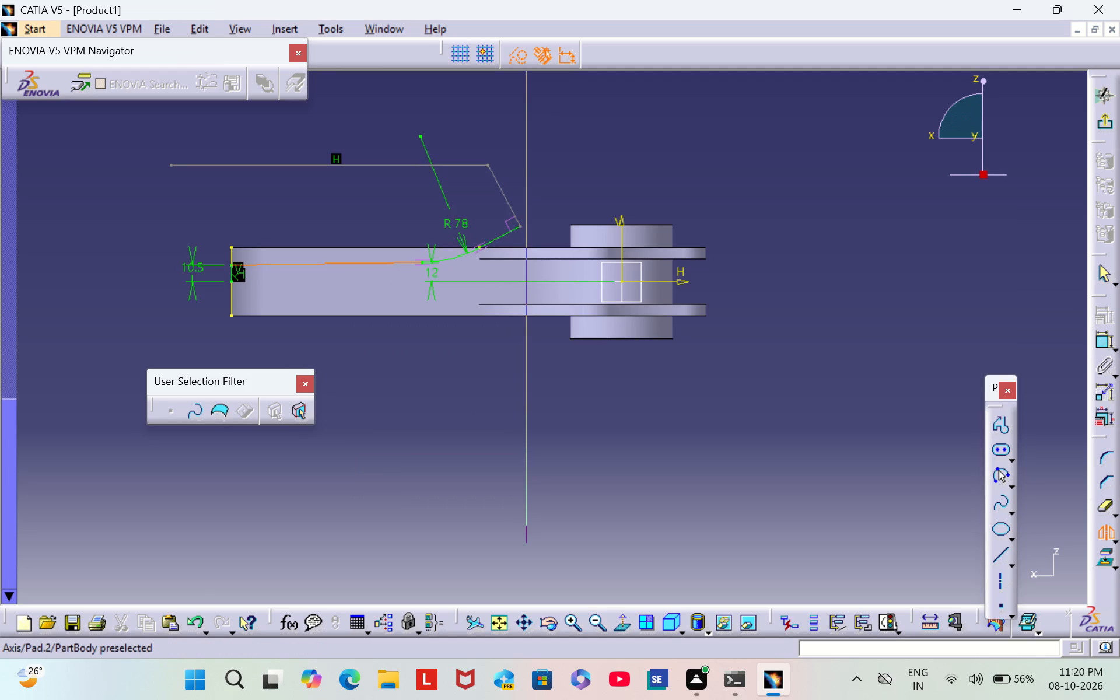
click(643, 282)
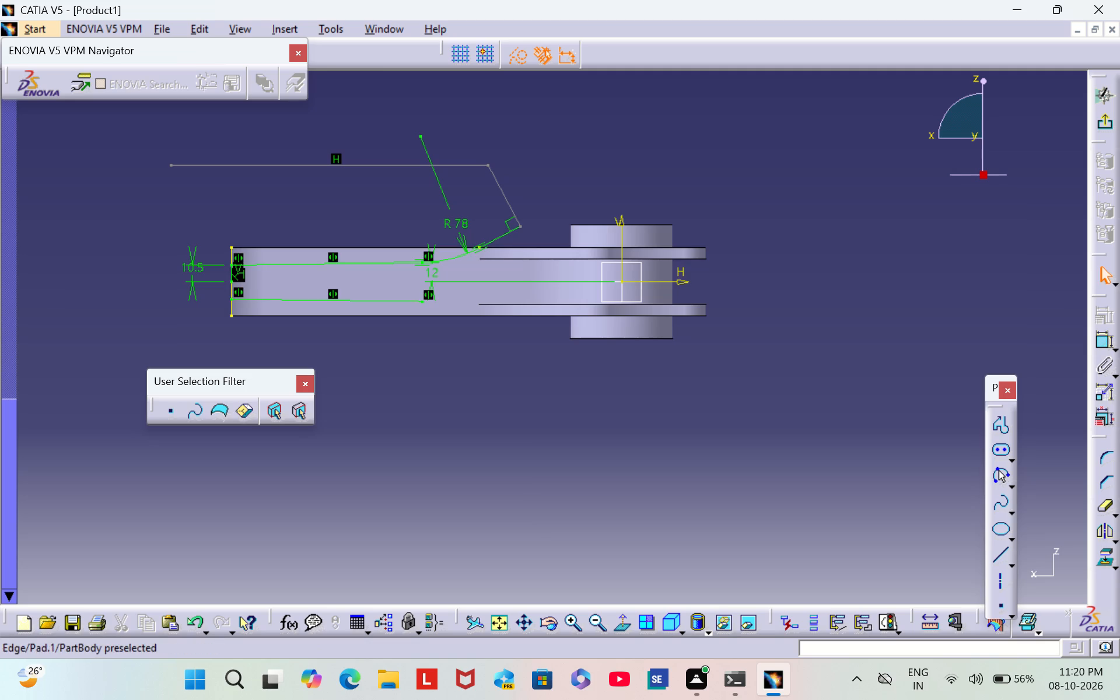
click(1111, 527)
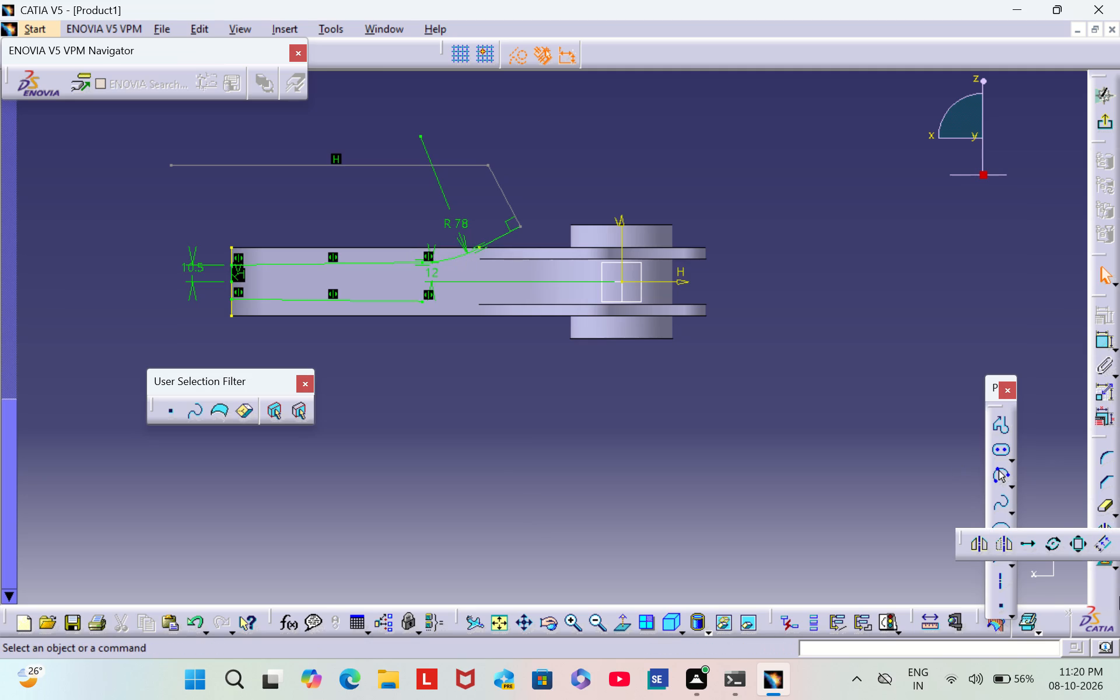
click(975, 546)
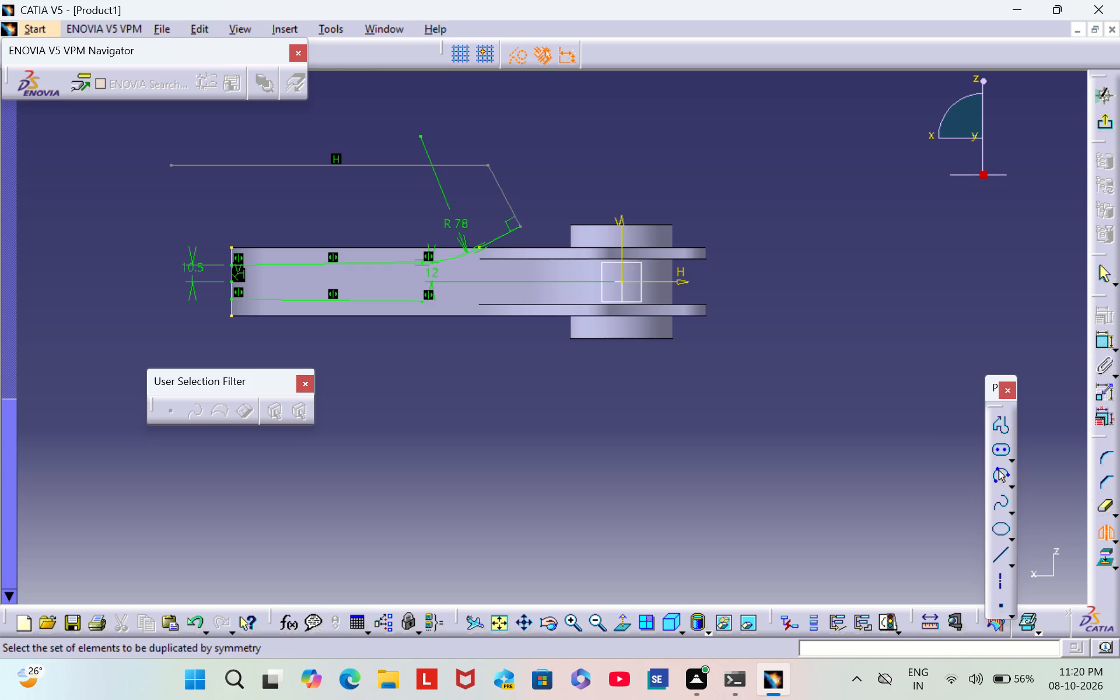
click(488, 239)
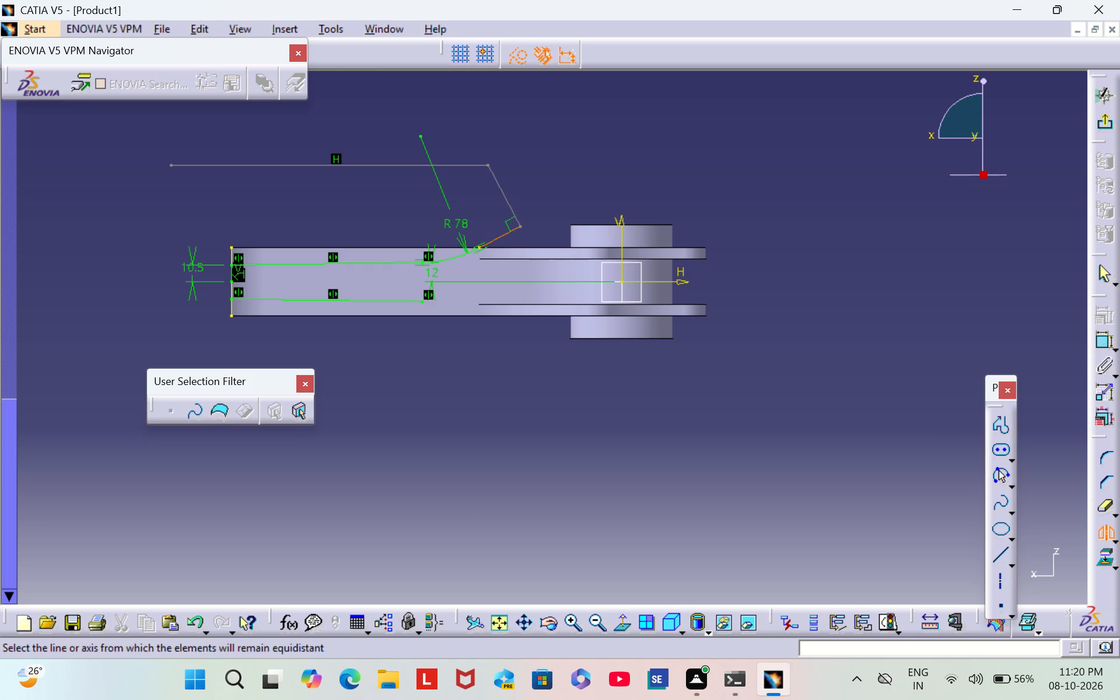
click(649, 280)
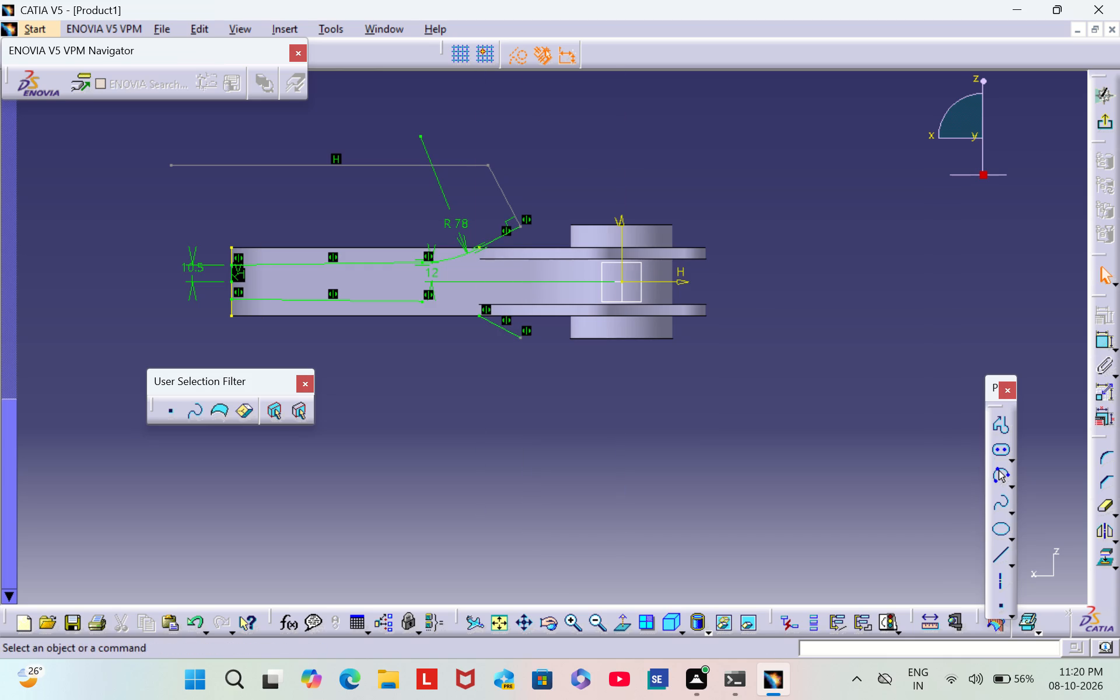
Mirror the 78 mm radius arc and the steep line above the arm about the sketch's horizontal axis.
click(458, 252)
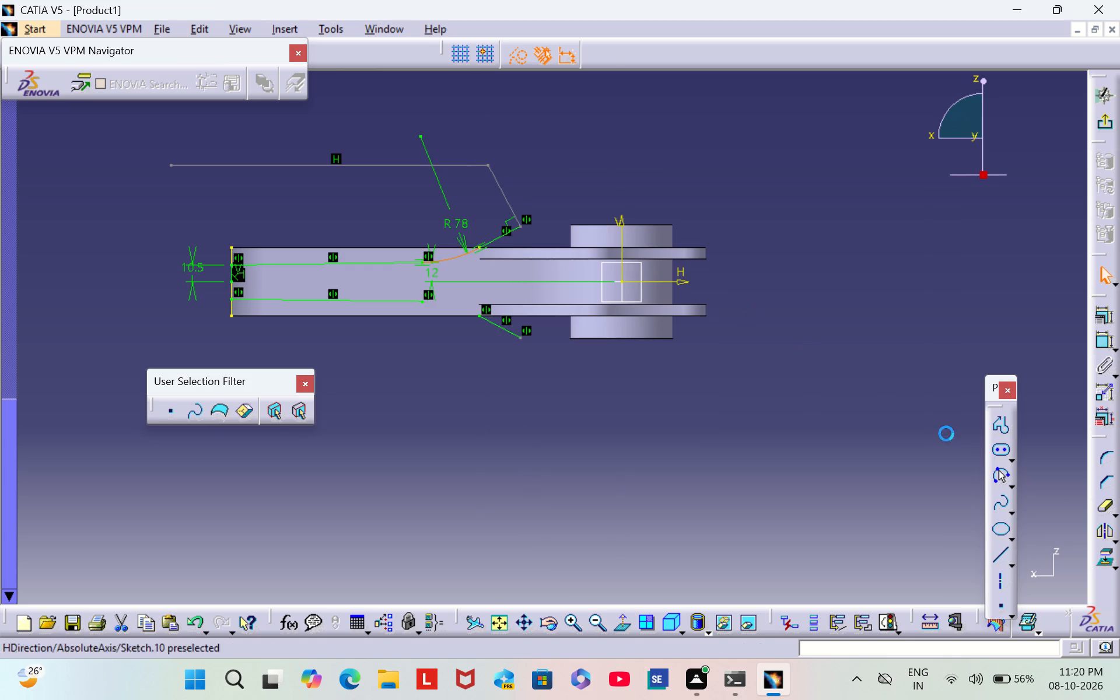
click(1105, 524)
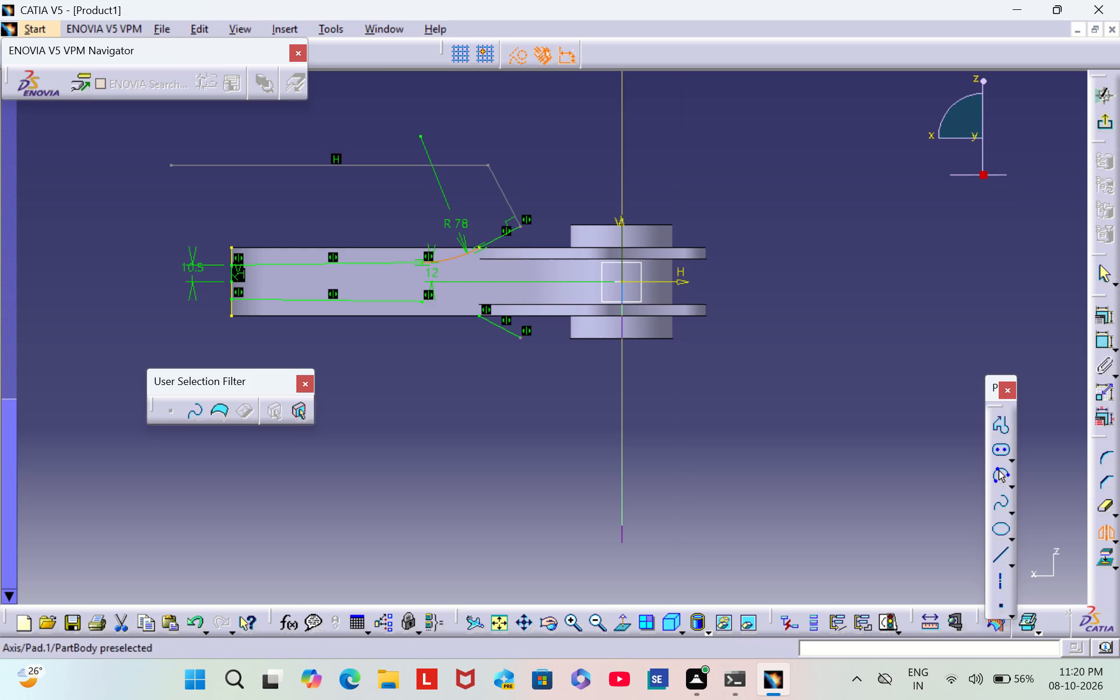
click(647, 279)
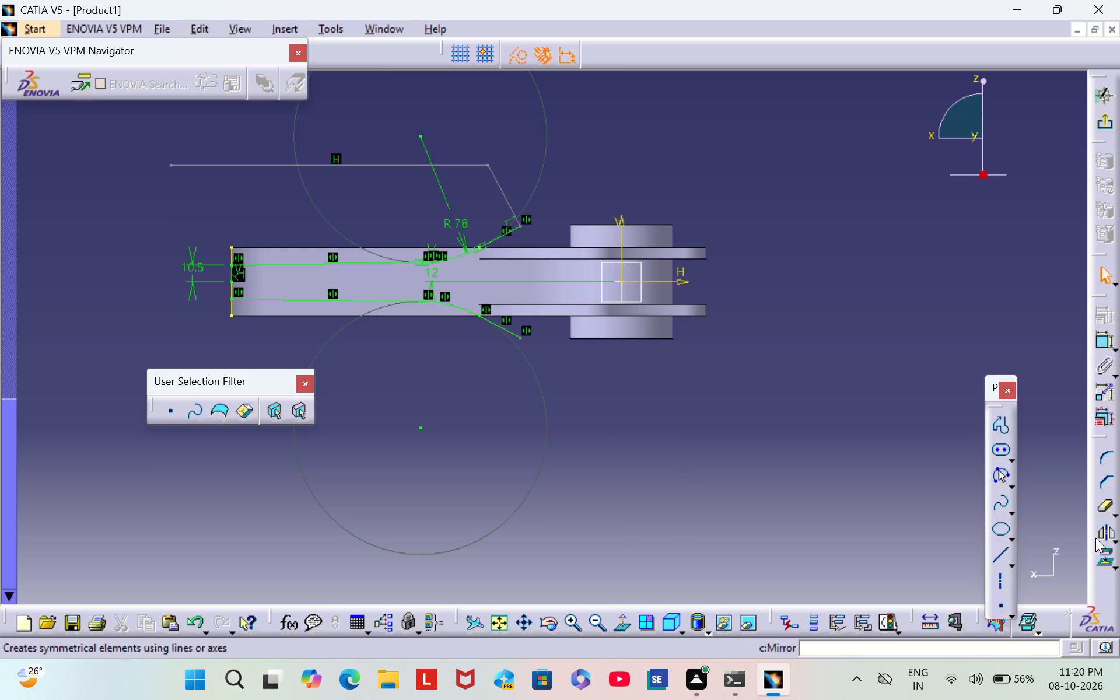
click(1105, 530)
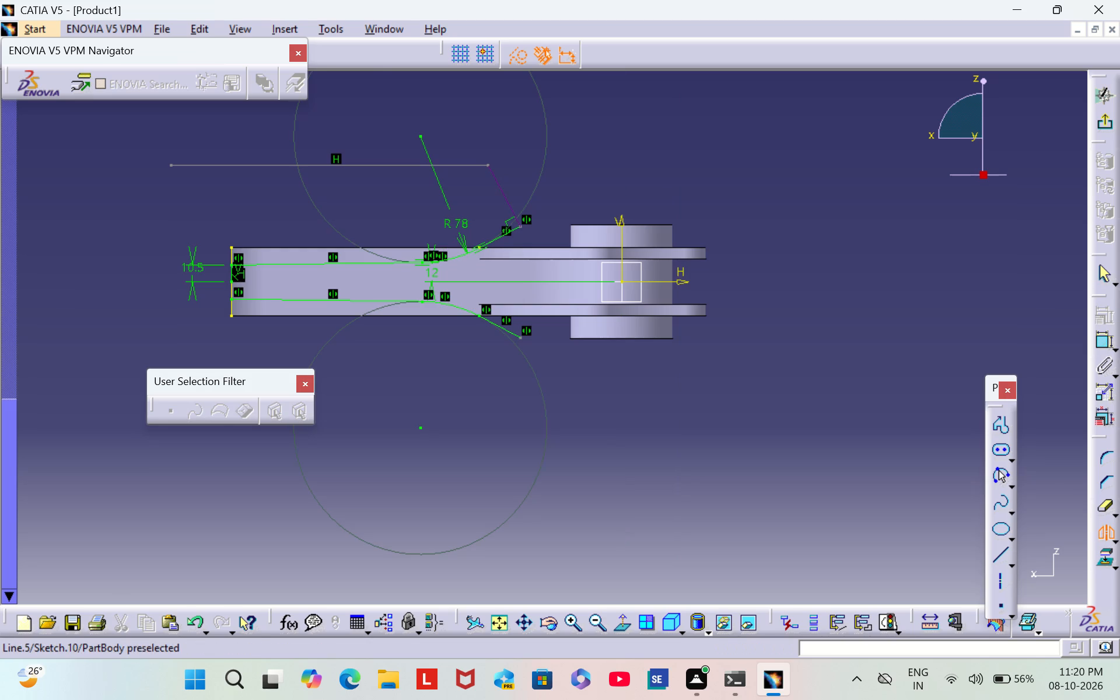
click(506, 198)
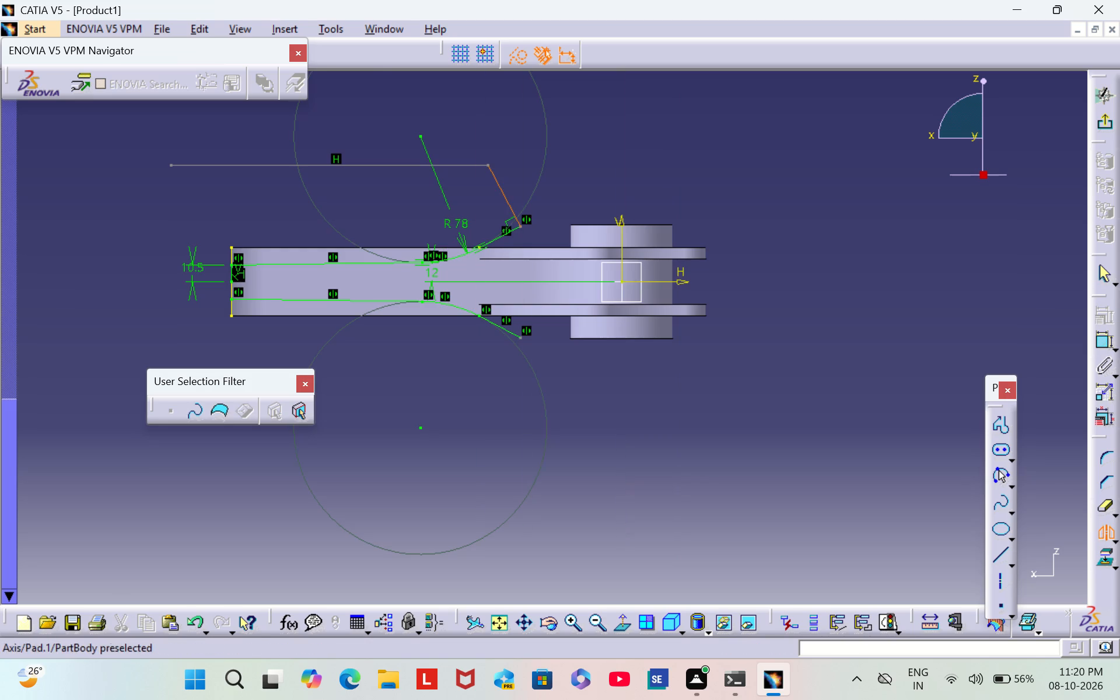
click(653, 281)
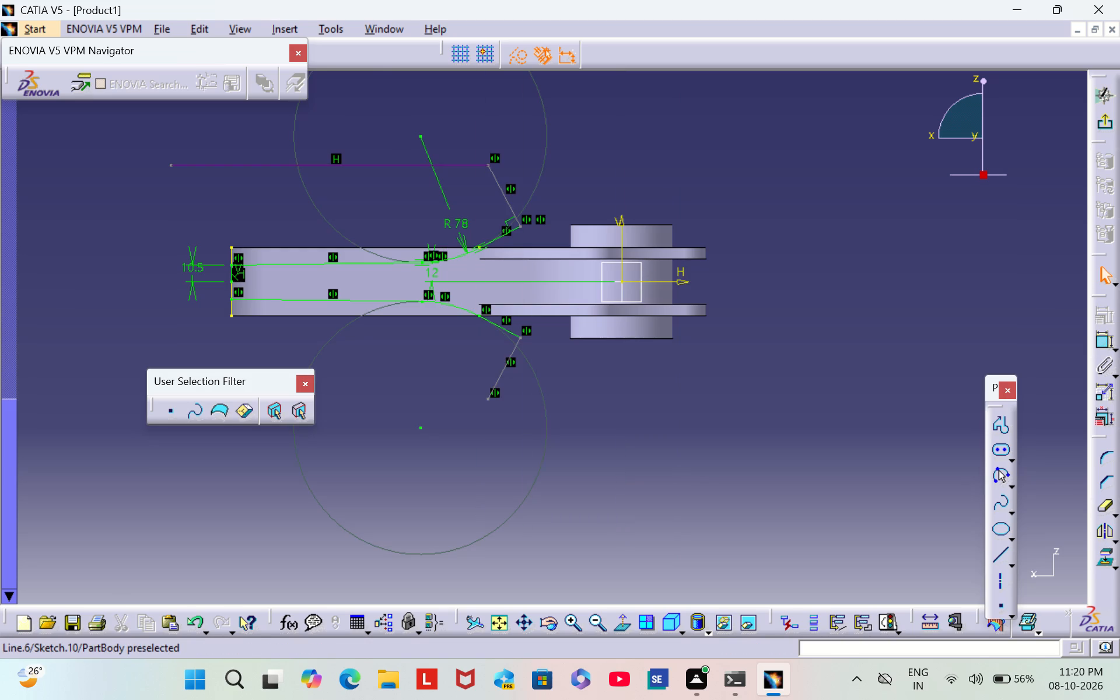
Mirror the long horizontal line above the arm about the sketch's horizontal axis.
click(389, 163)
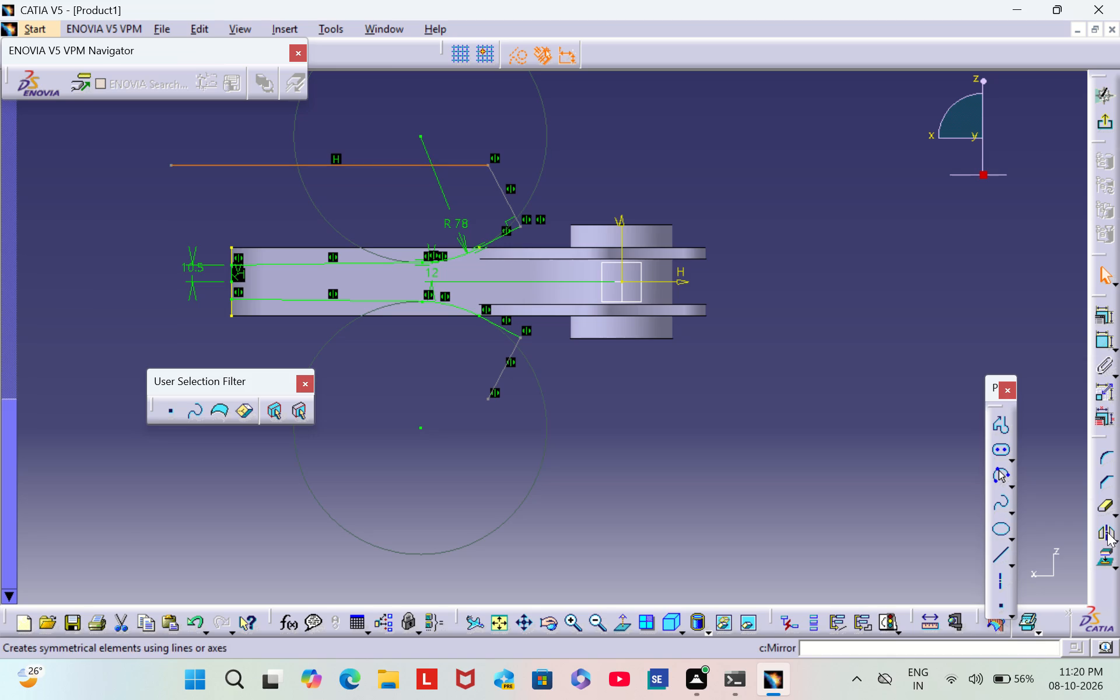
click(1106, 530)
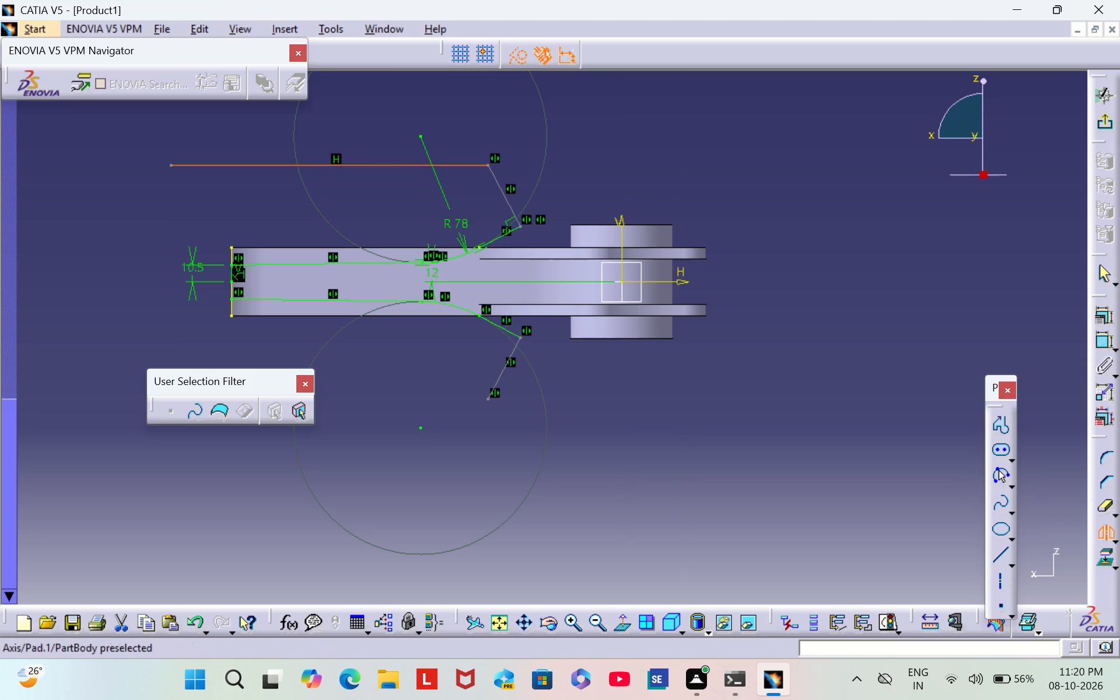
click(657, 276)
click(605, 421)
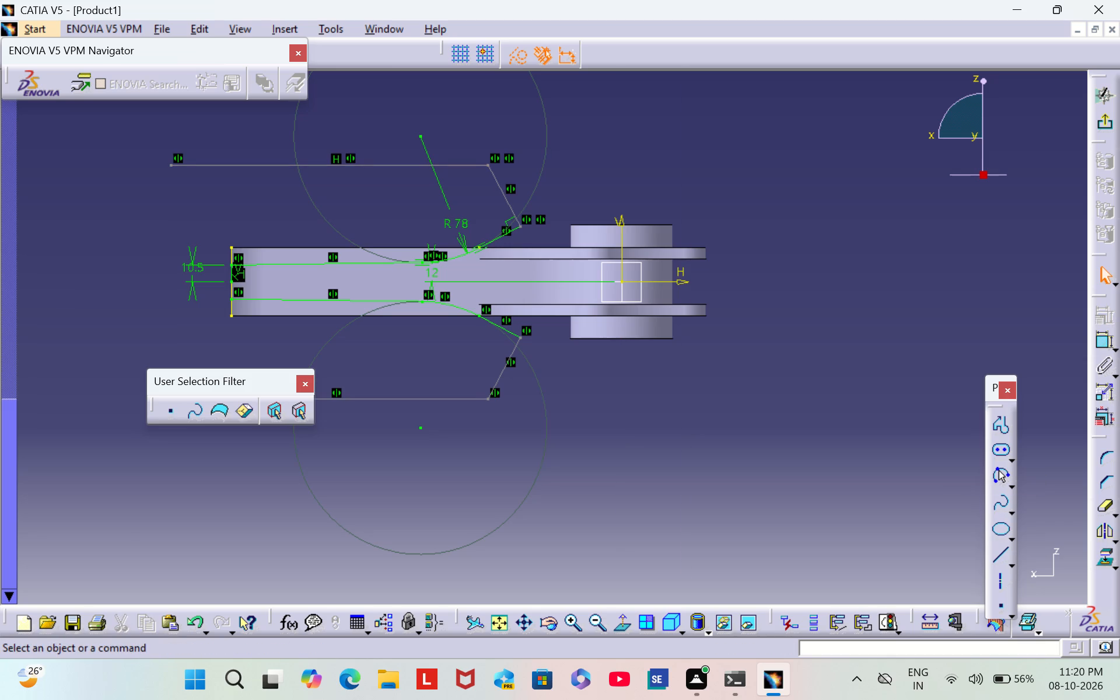
Mirror the short vertical line at the arm's free end about the sketch's horizontal axis.
middle_drag(76, 328, 309, 374)
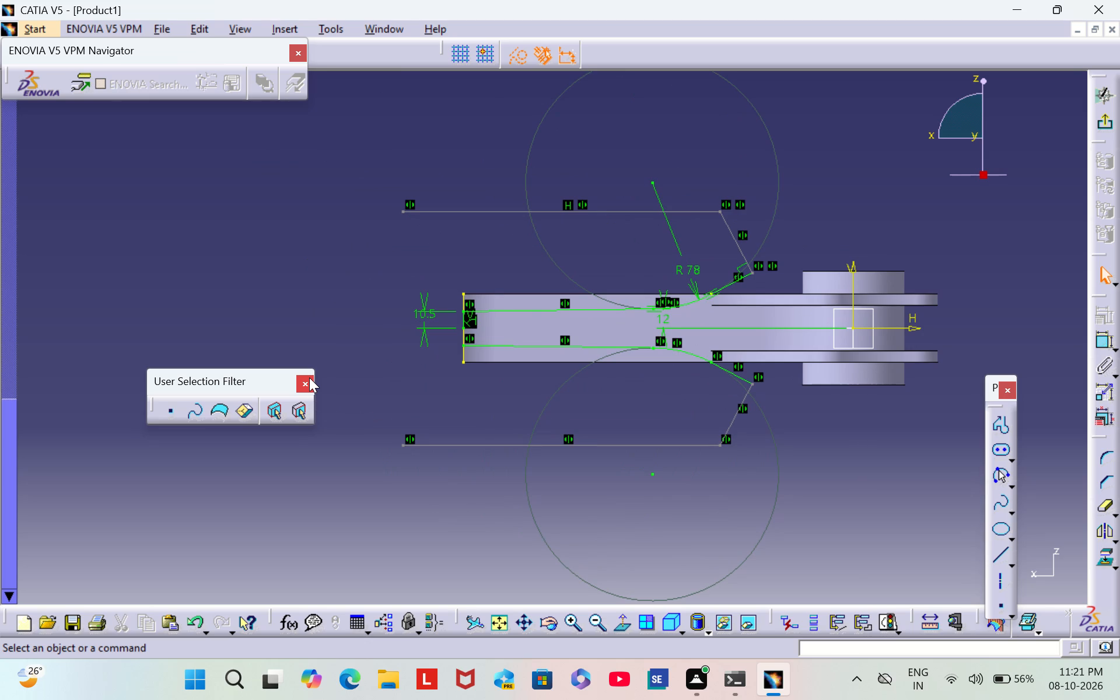
click(465, 322)
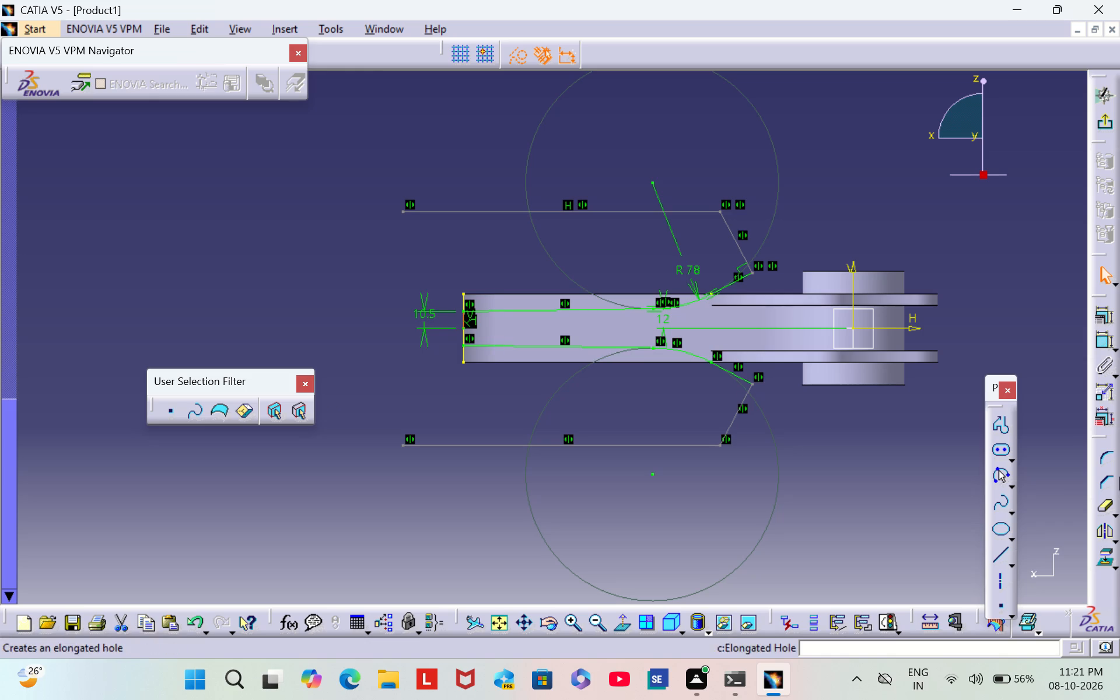
click(1095, 531)
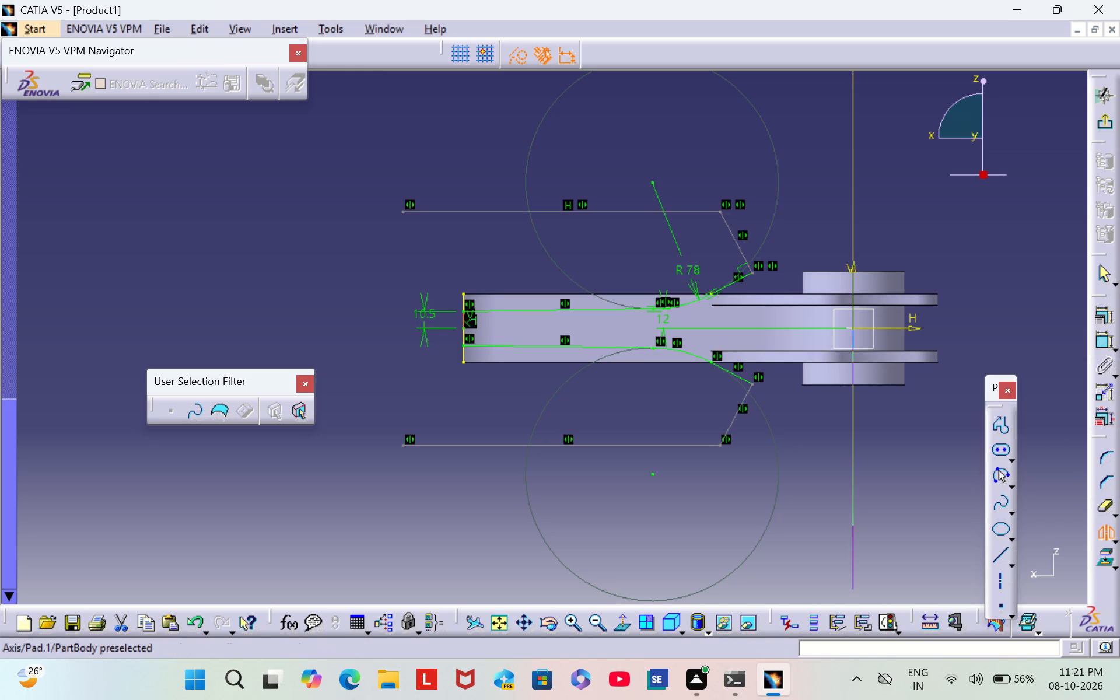
click(887, 327)
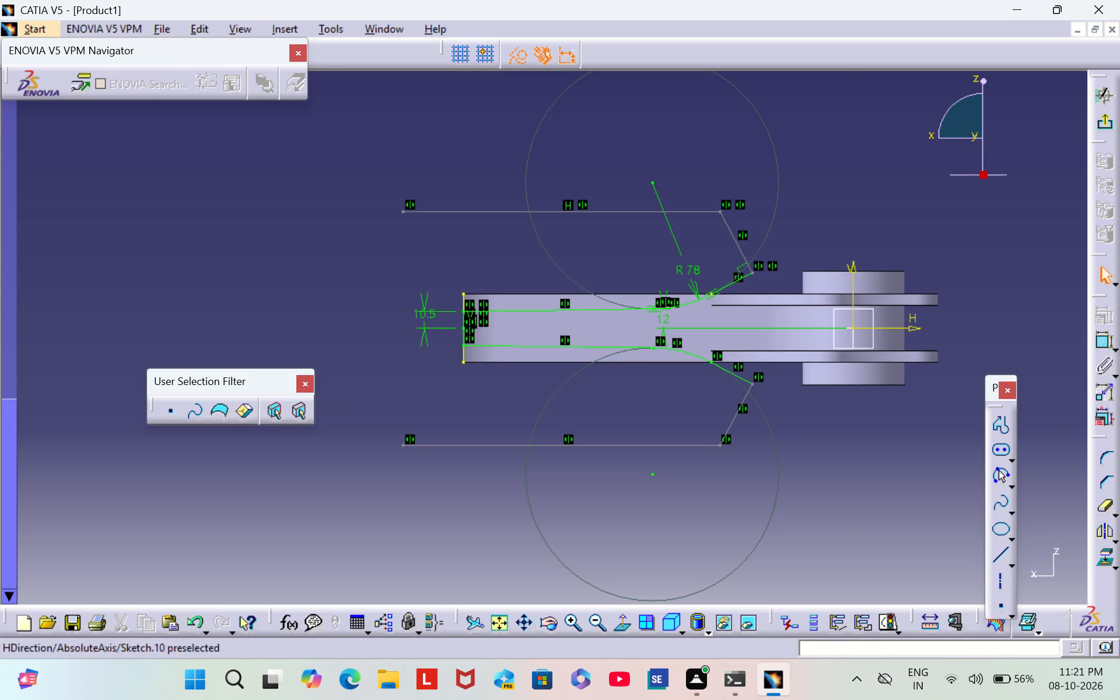
click(850, 509)
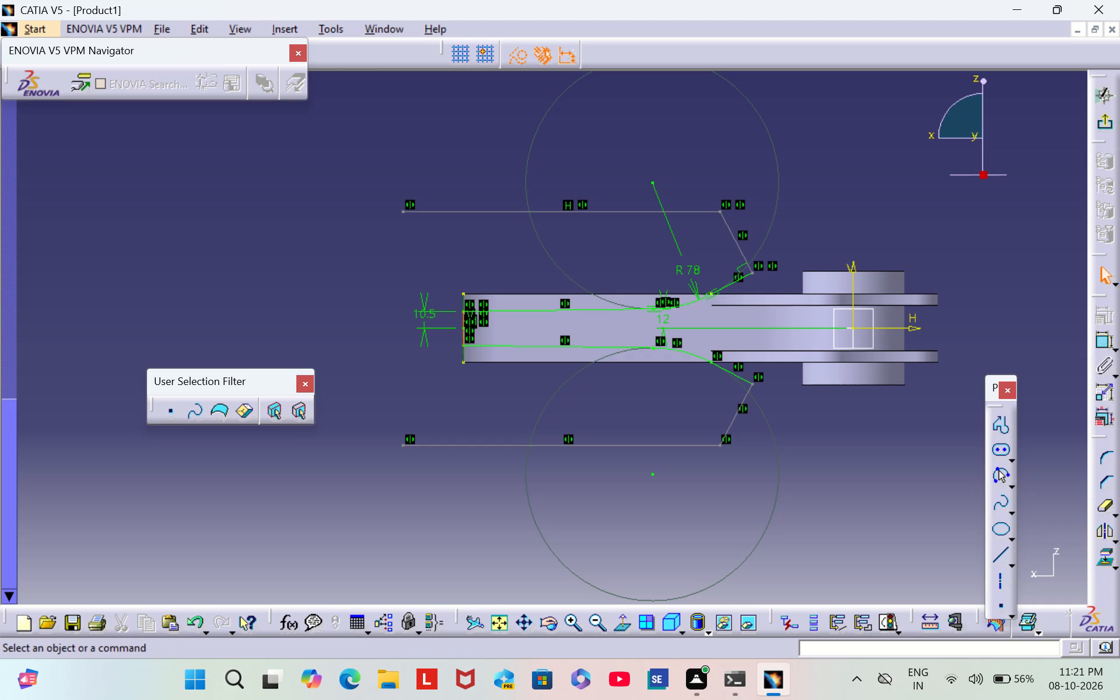
Draw a vertical line about 144 mm long joining the outer endpoints of the two long horizontal lines.
click(998, 556)
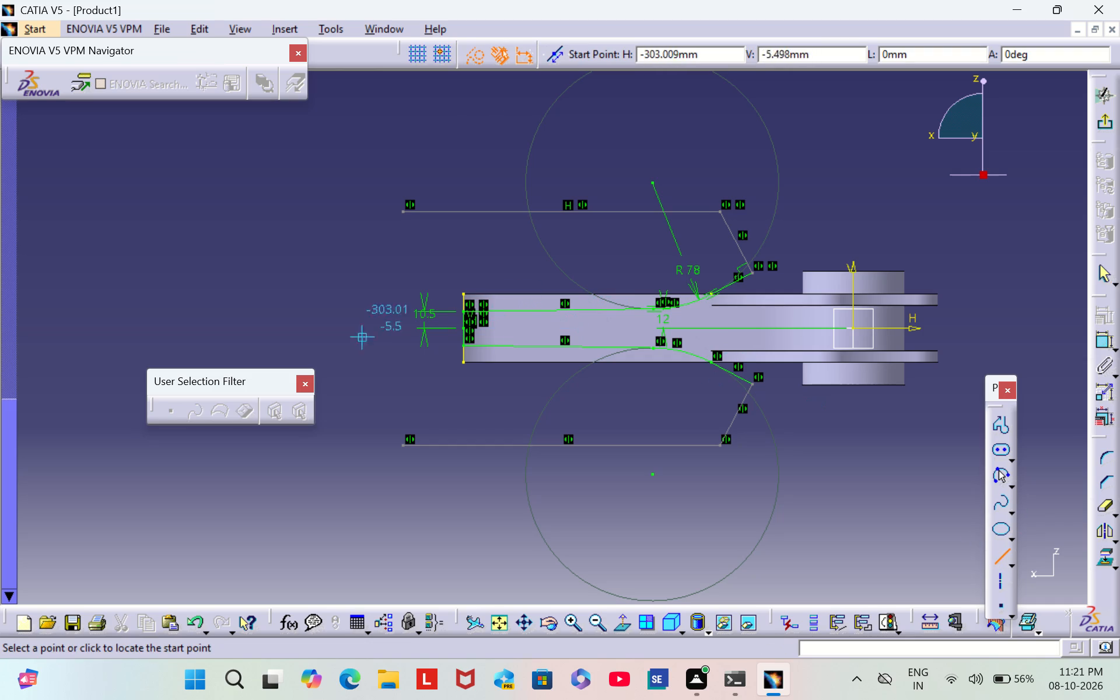
click(402, 211)
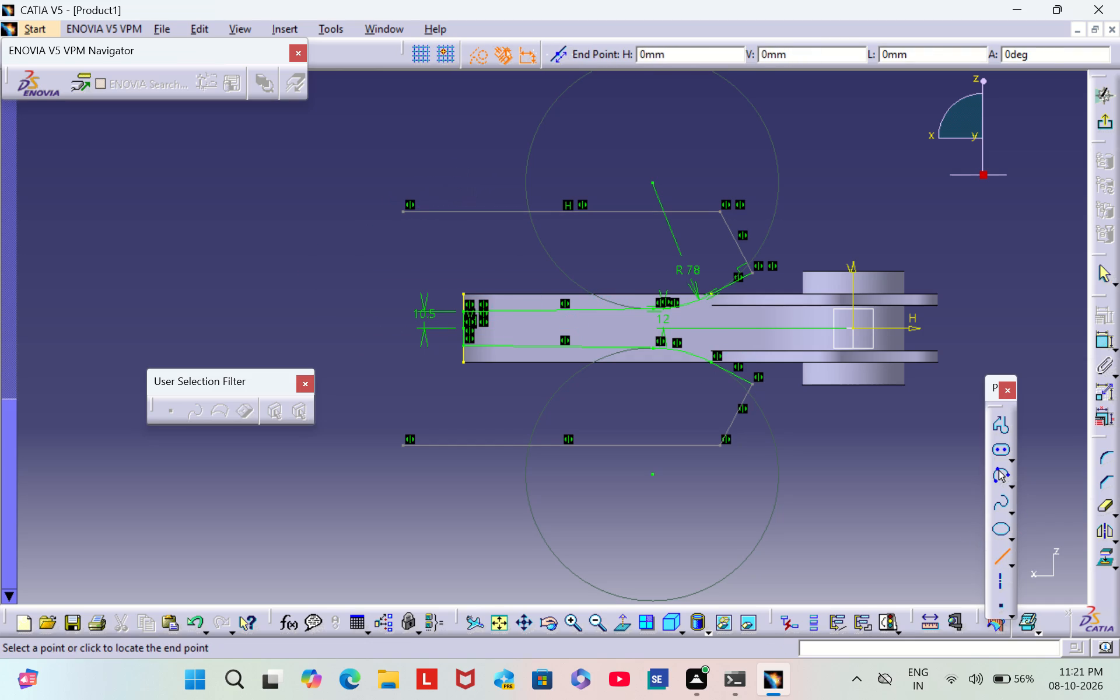
click(403, 443)
click(344, 447)
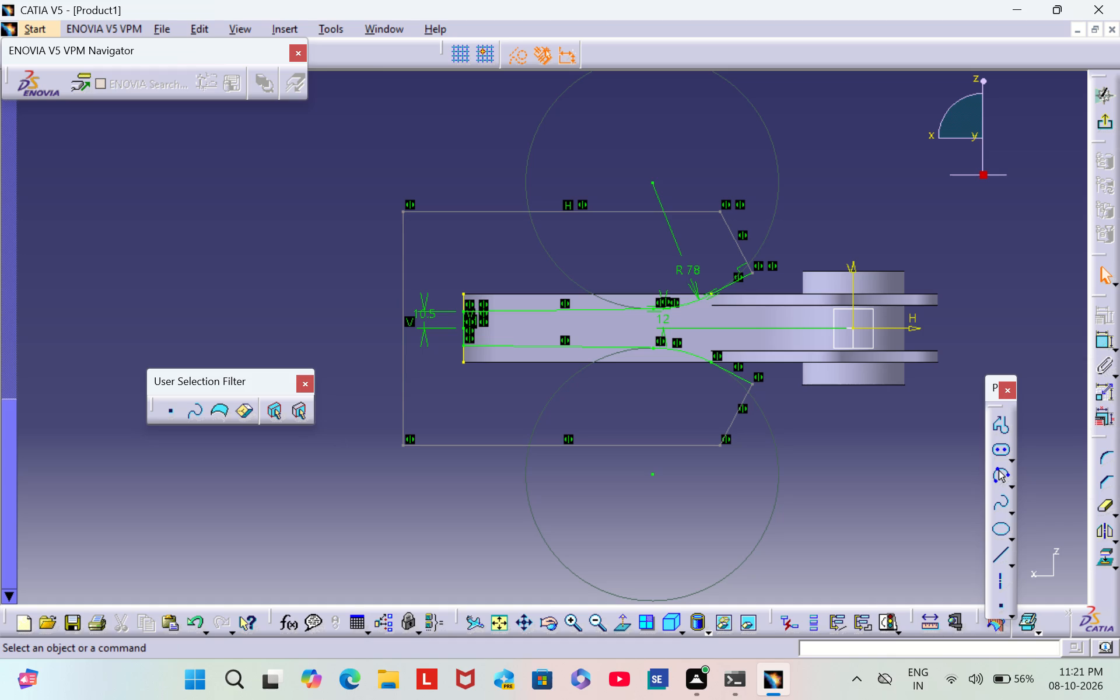
Switch off construction-element mode in the sketch.
click(510, 61)
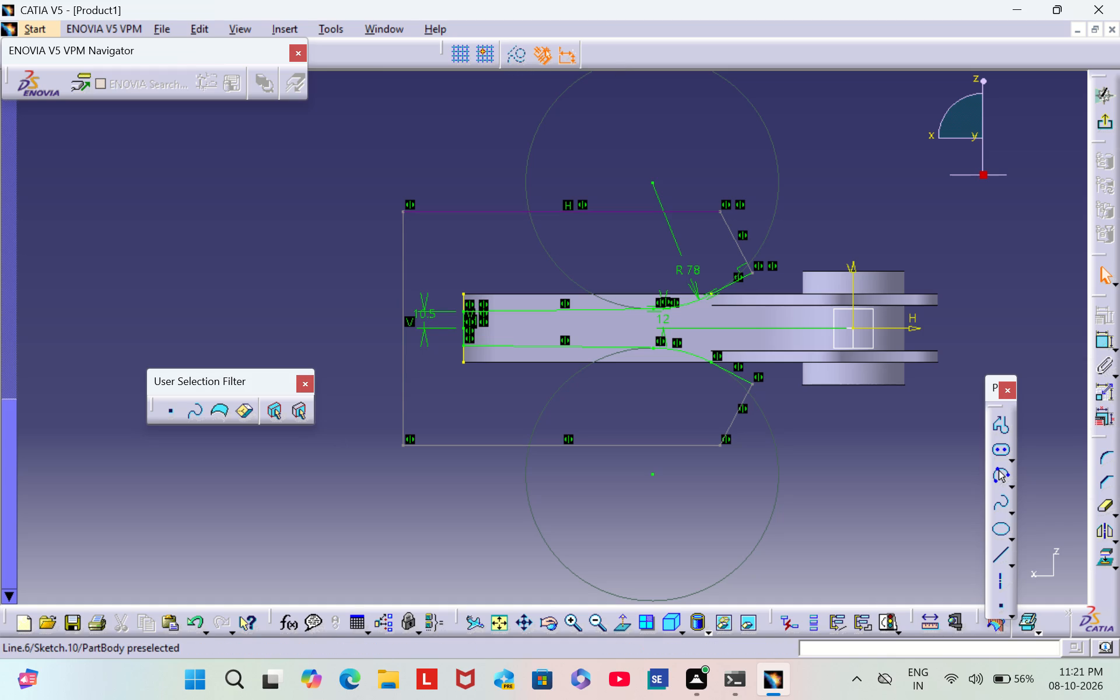
click(447, 213)
click(402, 286)
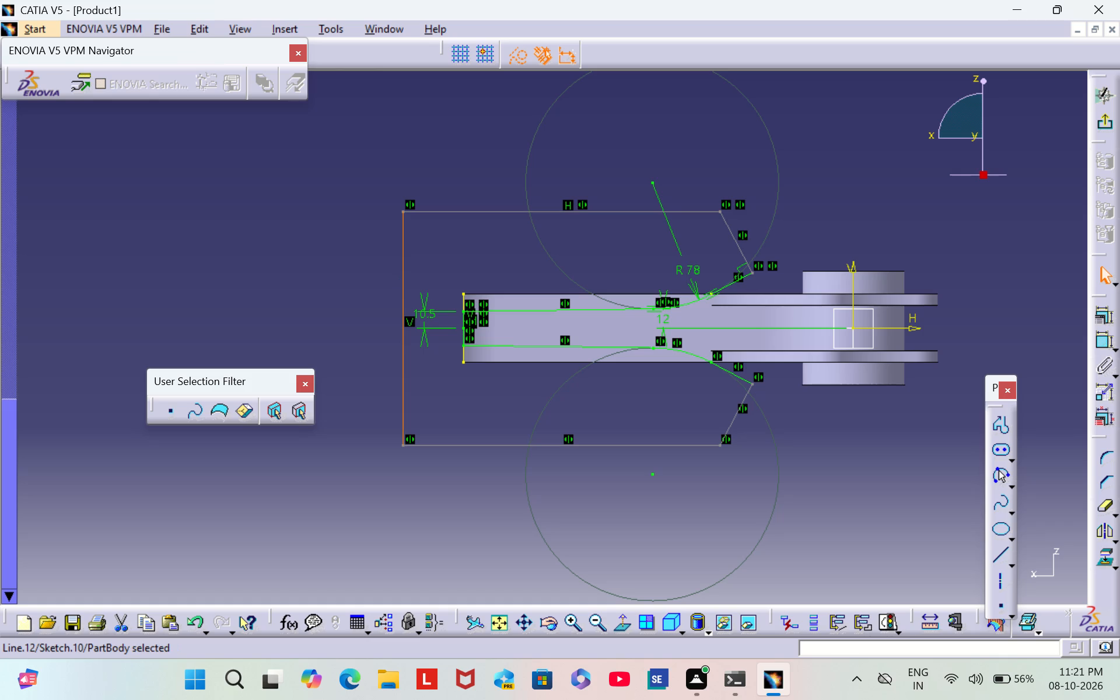
click(497, 444)
click(908, 480)
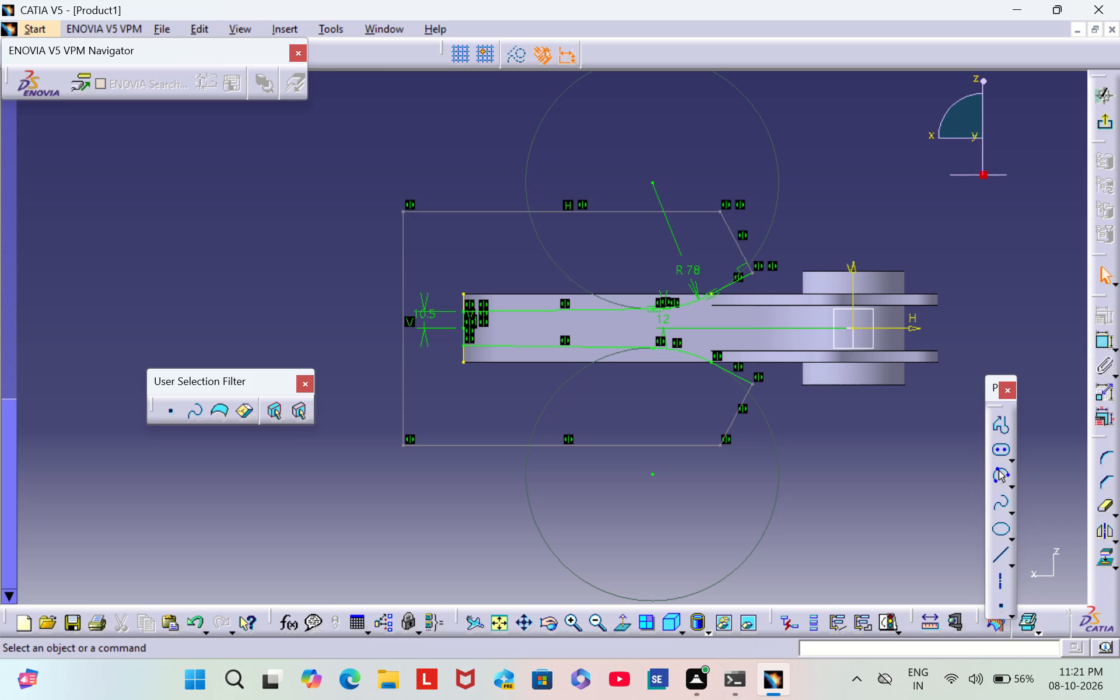
Leave the sketch to check the profile against the 3D part, and reopen the same sketch for editing.
click(1099, 122)
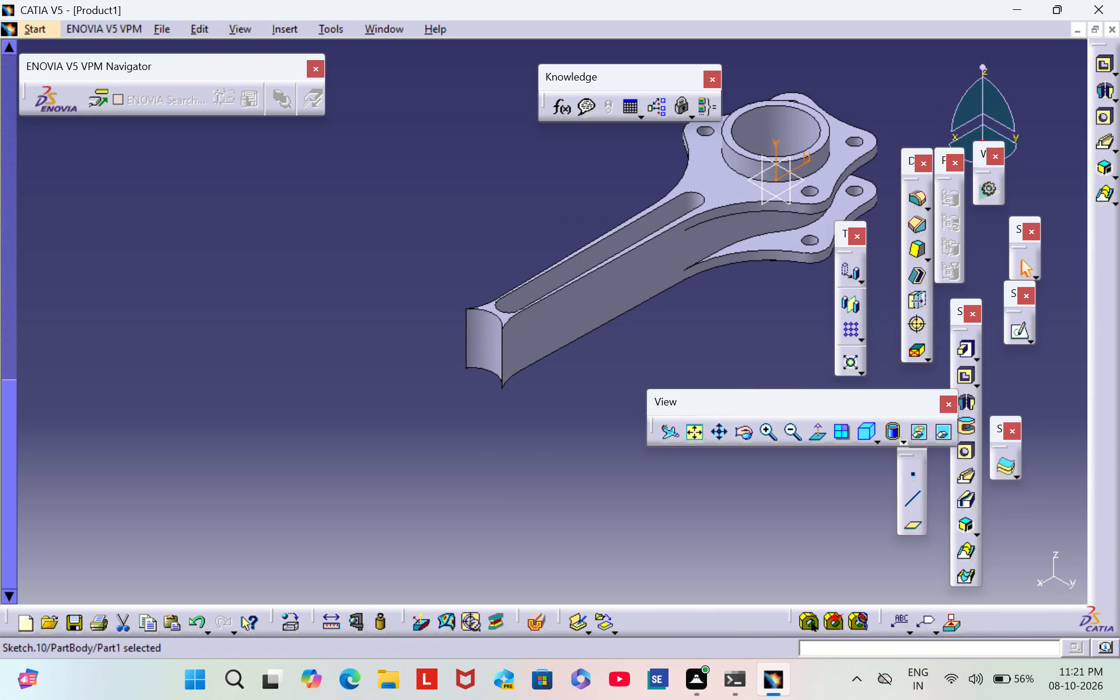
click(1027, 341)
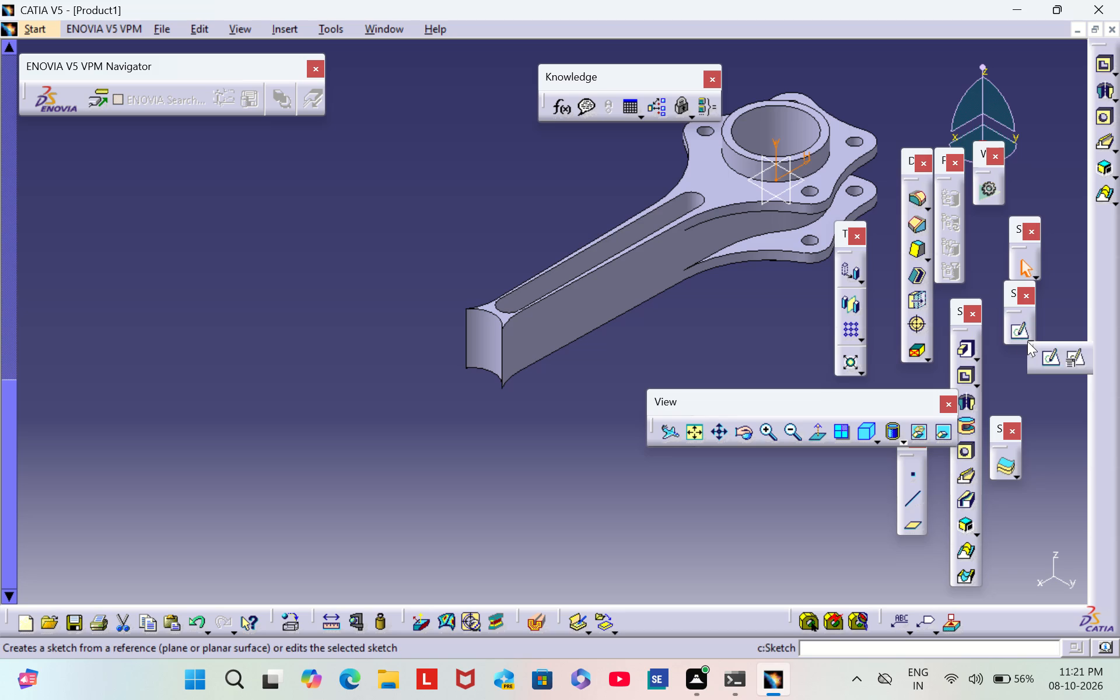
click(1054, 365)
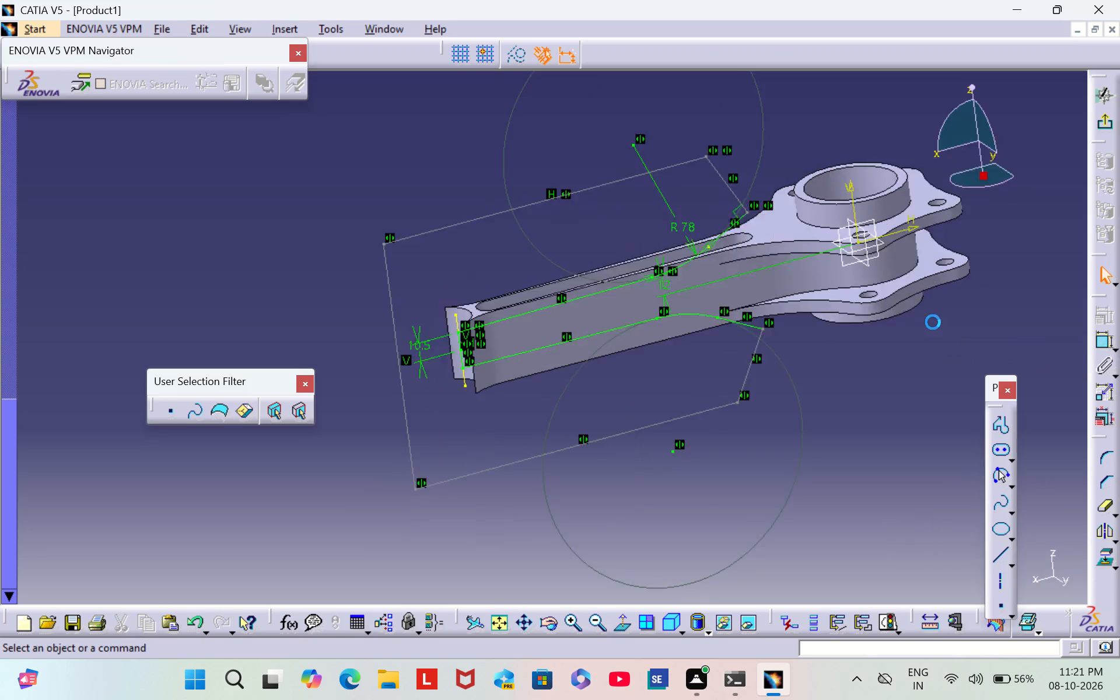
Convert the long horizontal line and the steep line above the arm from construction to standard elements.
drag(334, 169, 602, 218)
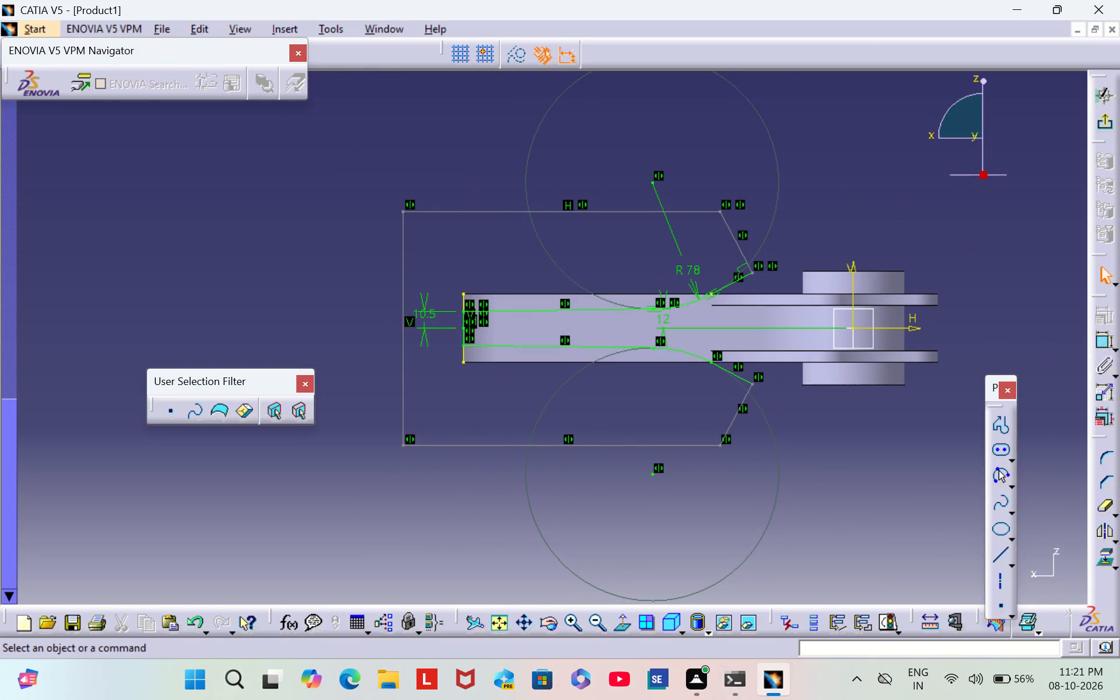
drag(602, 218, 788, 293)
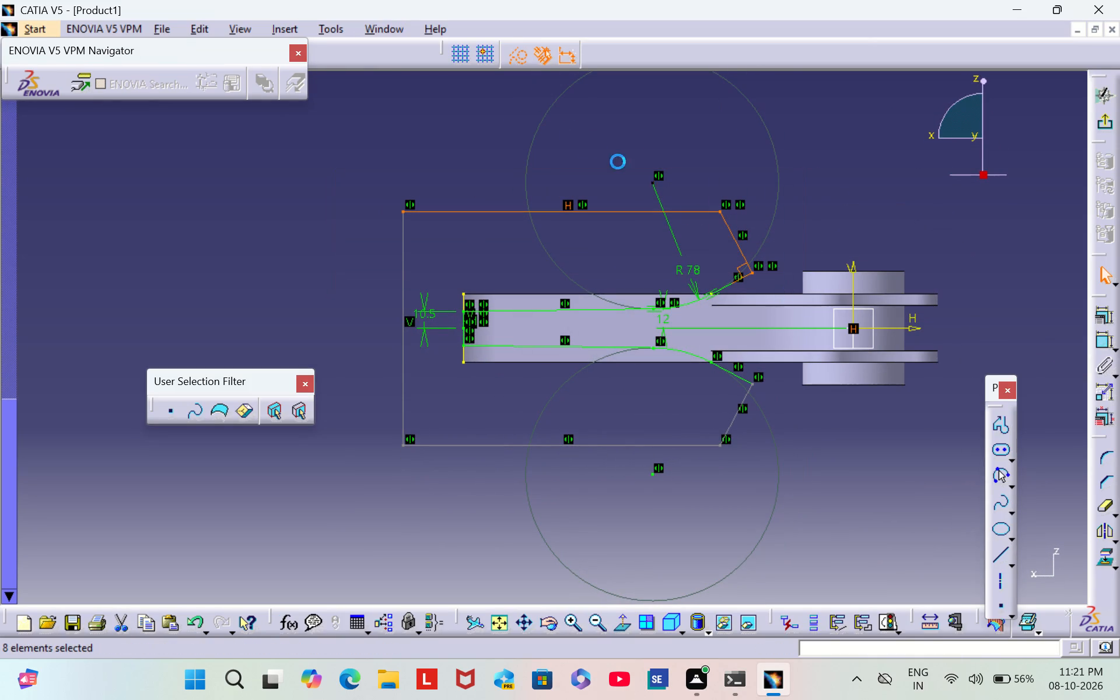
click(521, 58)
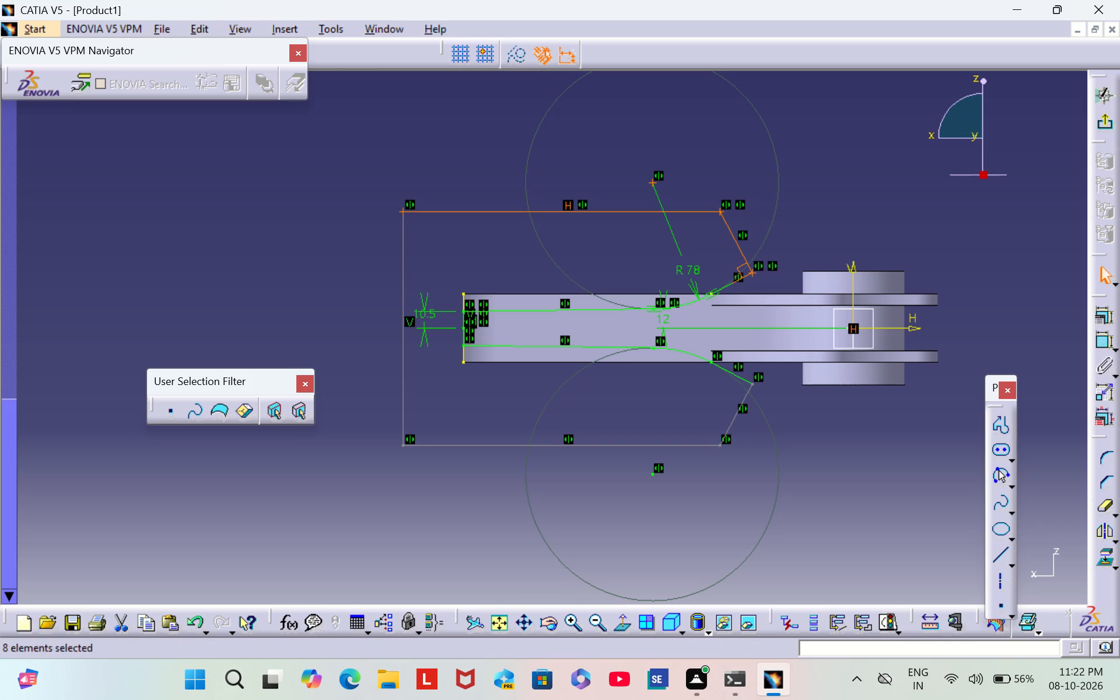
click(817, 162)
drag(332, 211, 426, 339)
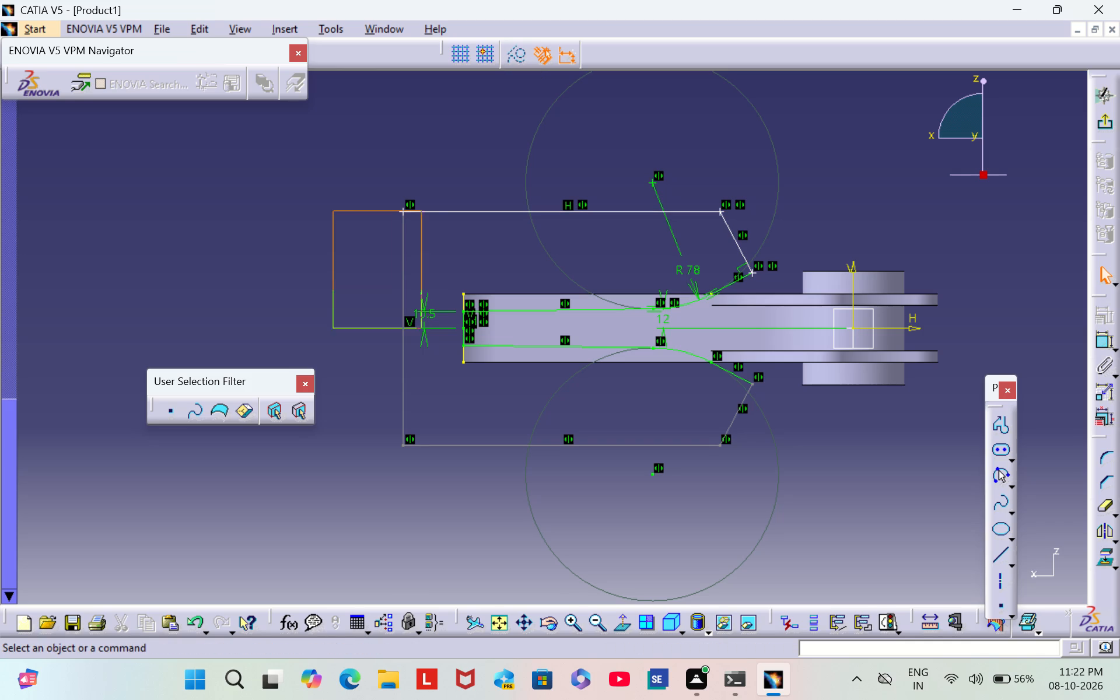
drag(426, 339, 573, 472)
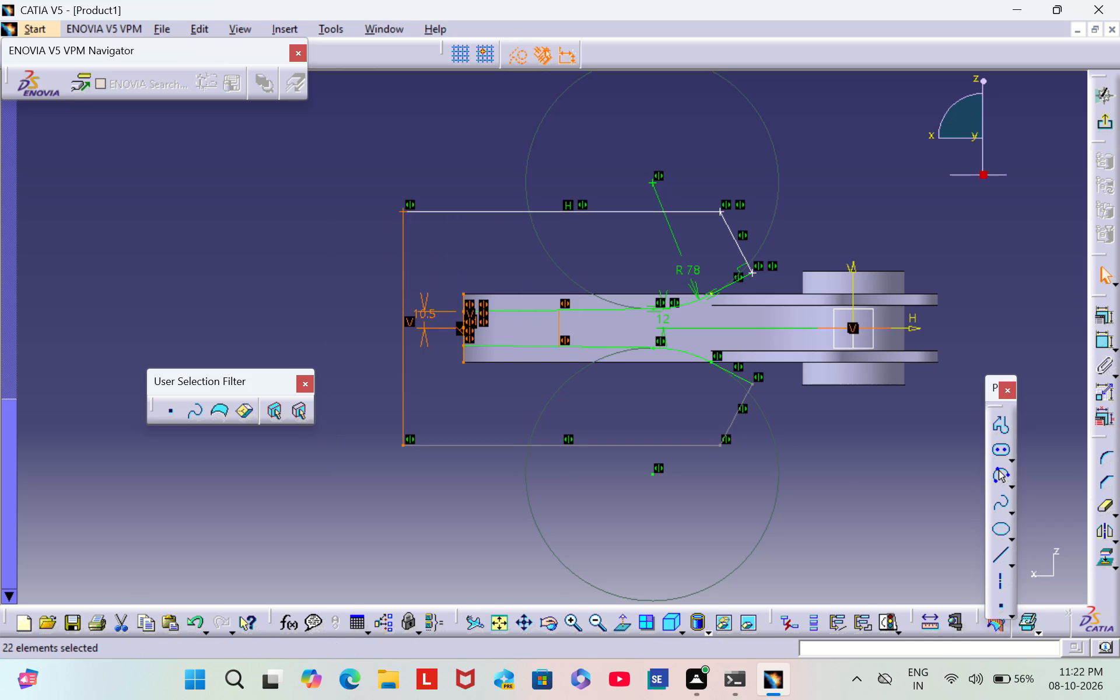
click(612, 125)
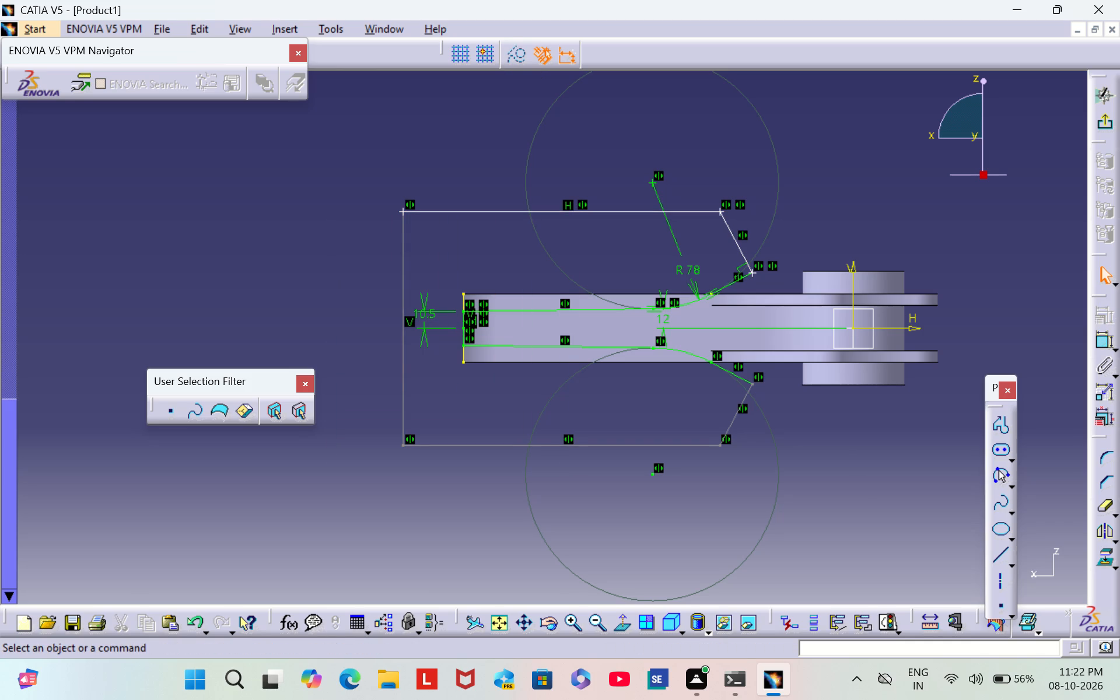
Convert the mirrored long horizontal line below the arm to a standard element.
drag(363, 401, 794, 501)
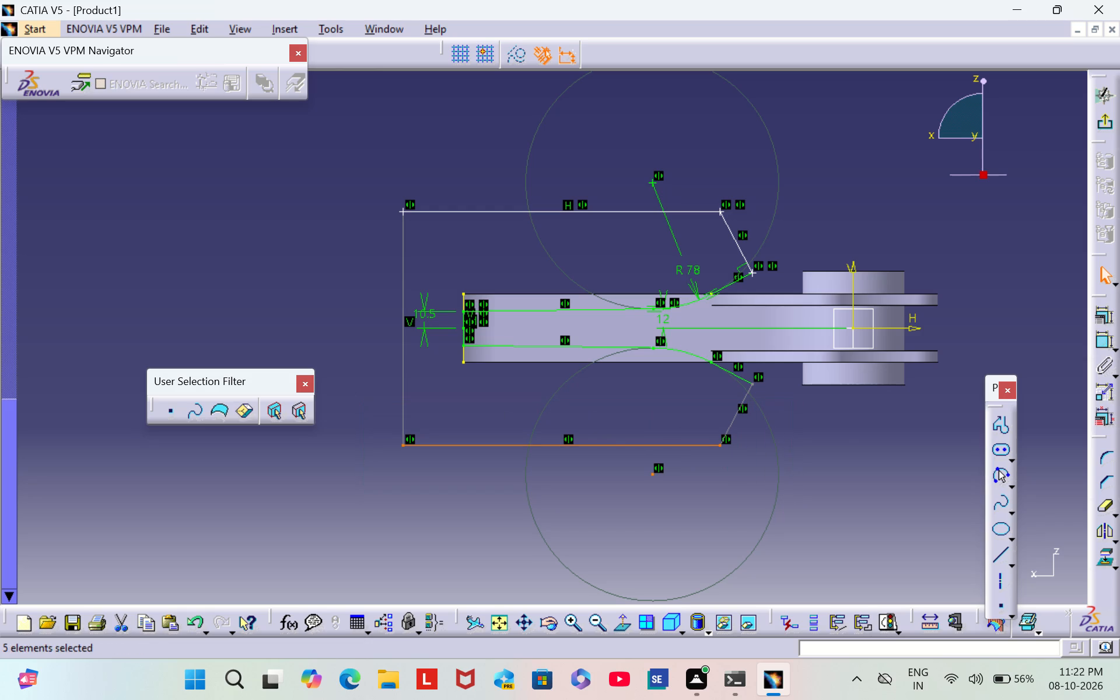
click(523, 64)
click(832, 446)
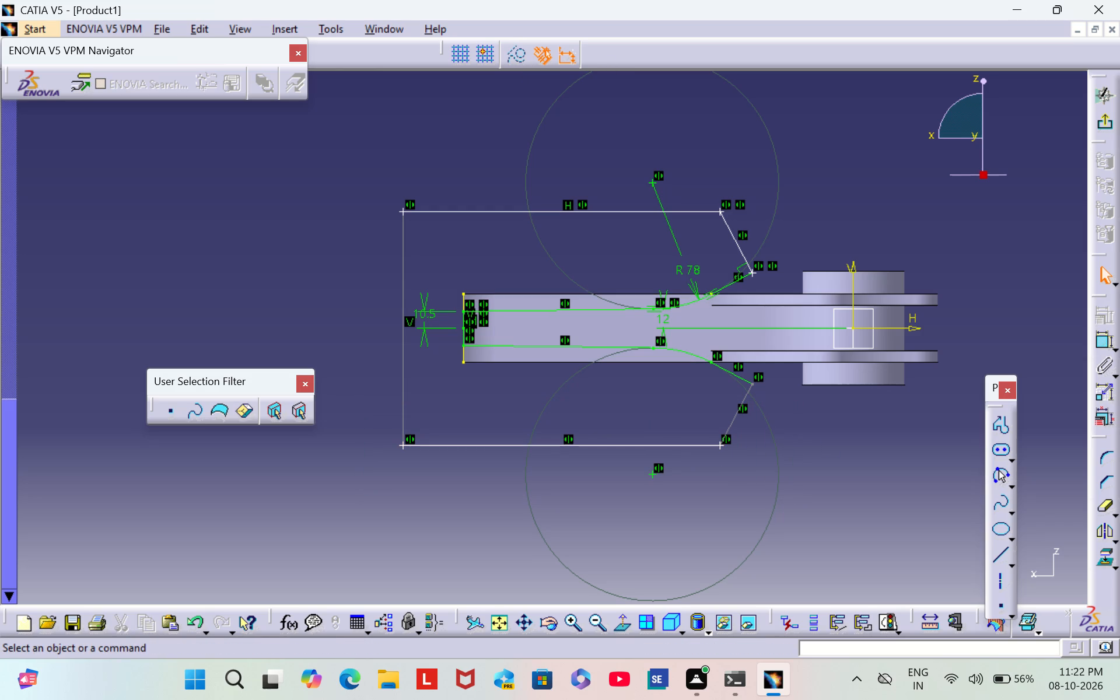
Convert the mirrored steep line below the arm to a standard element.
drag(677, 399, 801, 459)
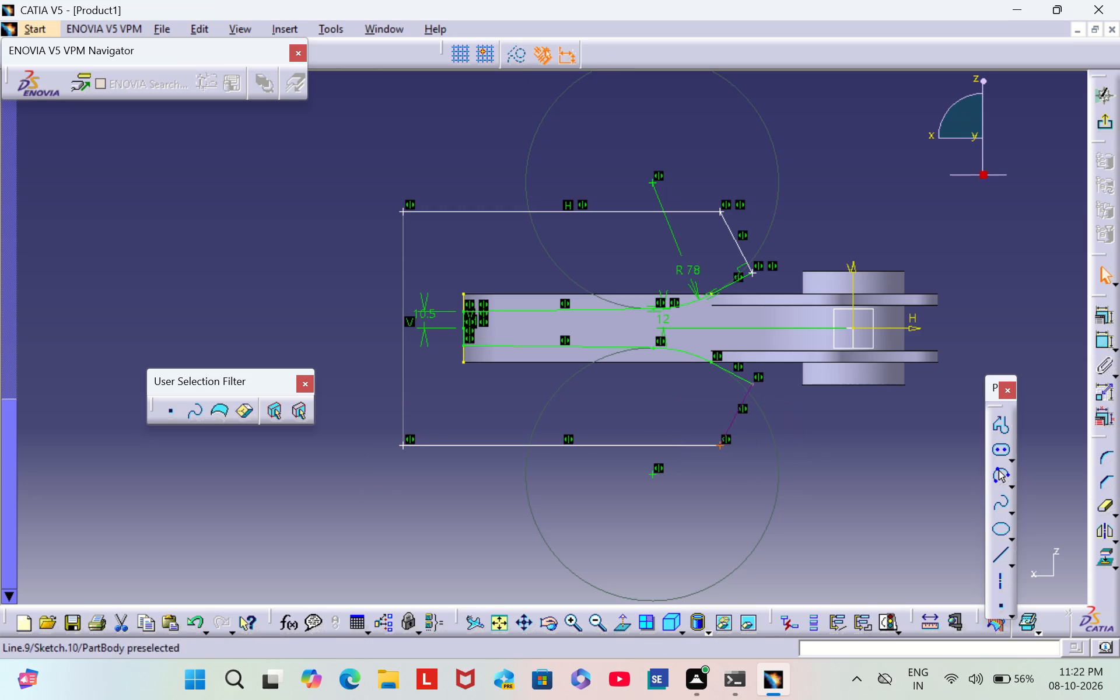
drag(722, 393, 817, 461)
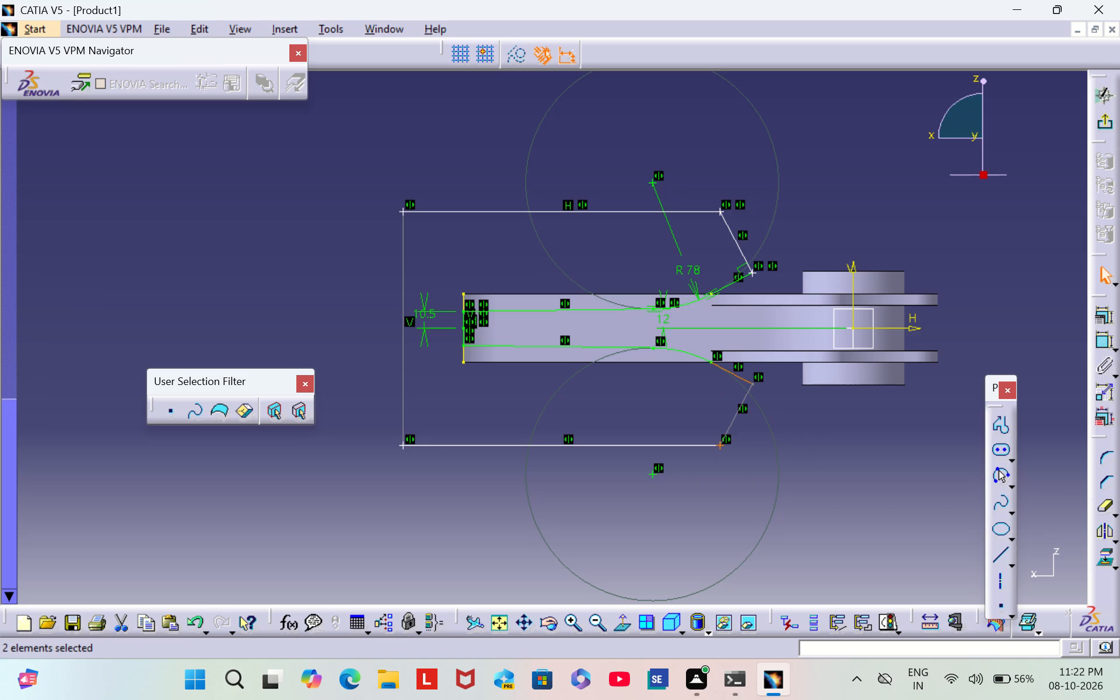
drag(716, 368, 692, 419)
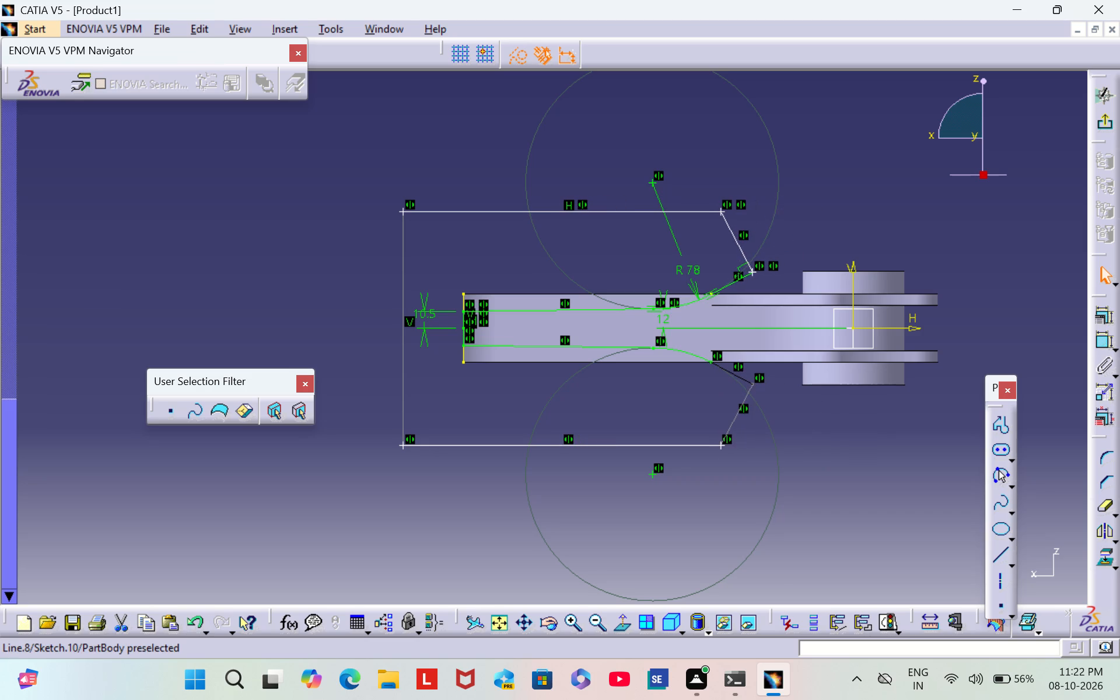
drag(692, 419, 677, 420)
drag(682, 366, 720, 399)
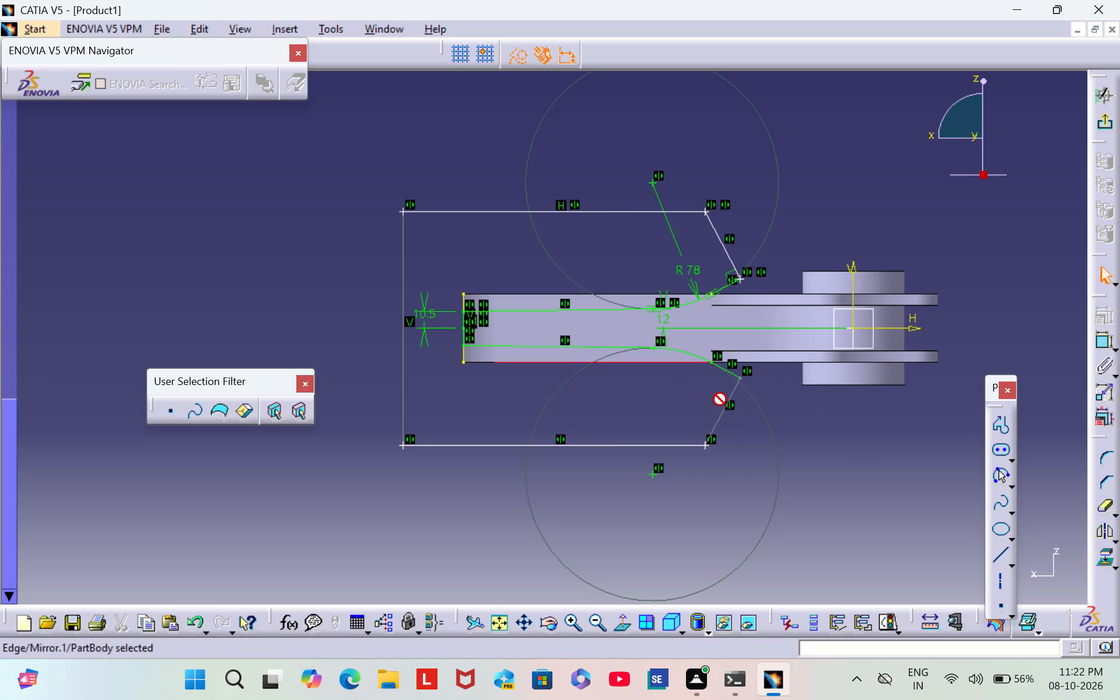
drag(720, 399, 740, 415)
click(723, 415)
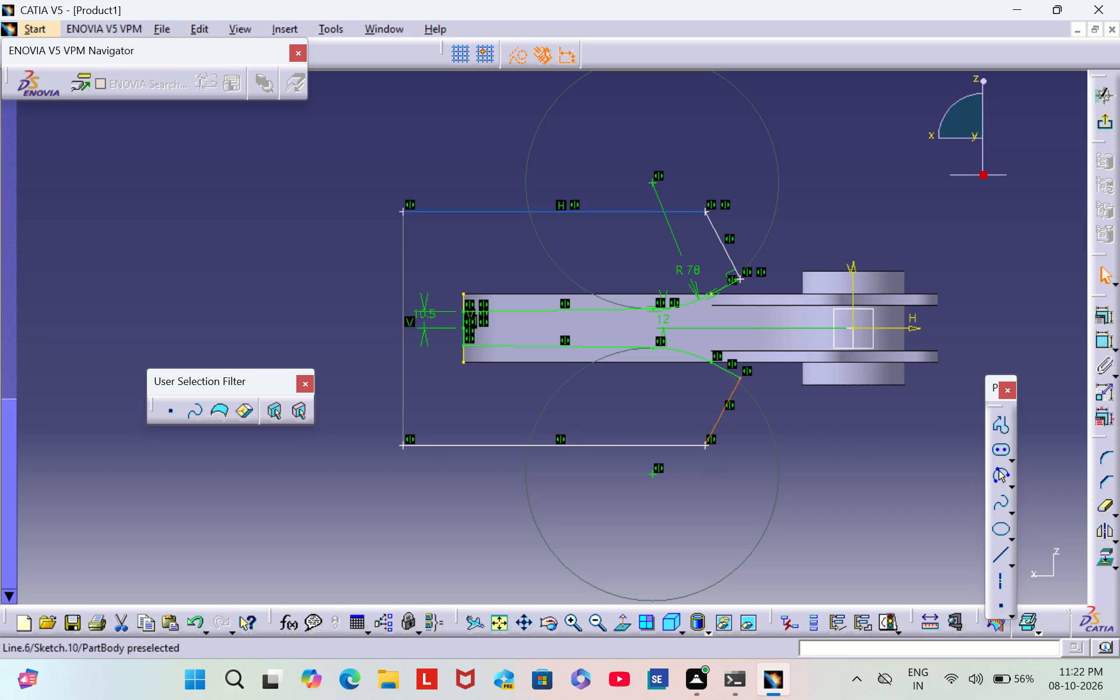
click(514, 62)
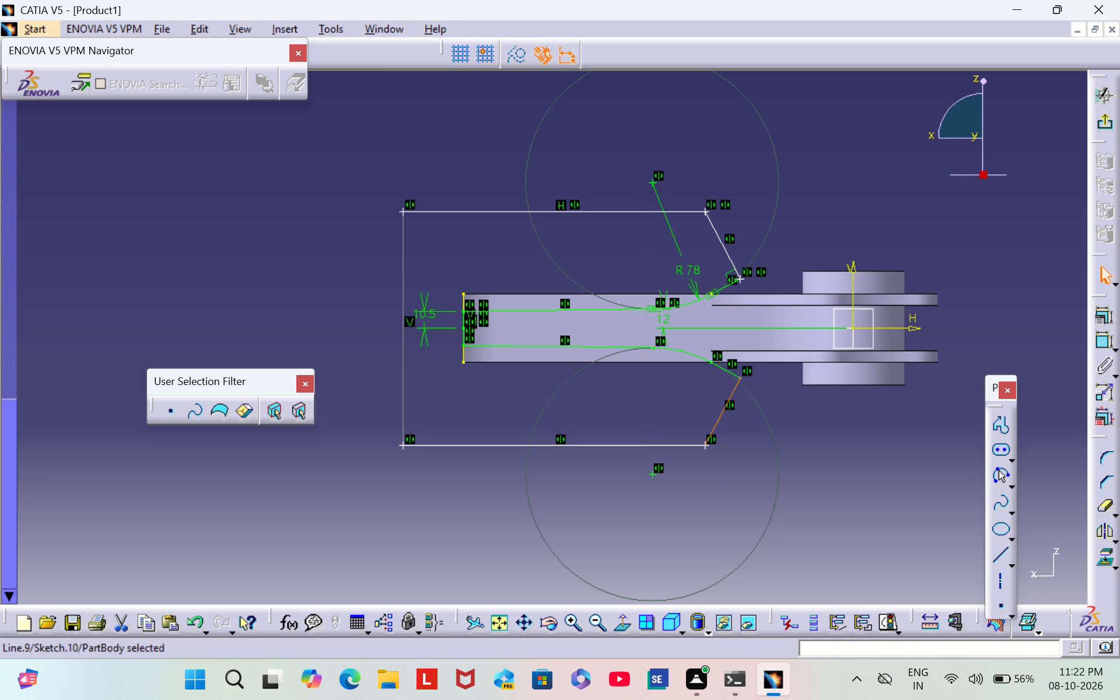
click(796, 167)
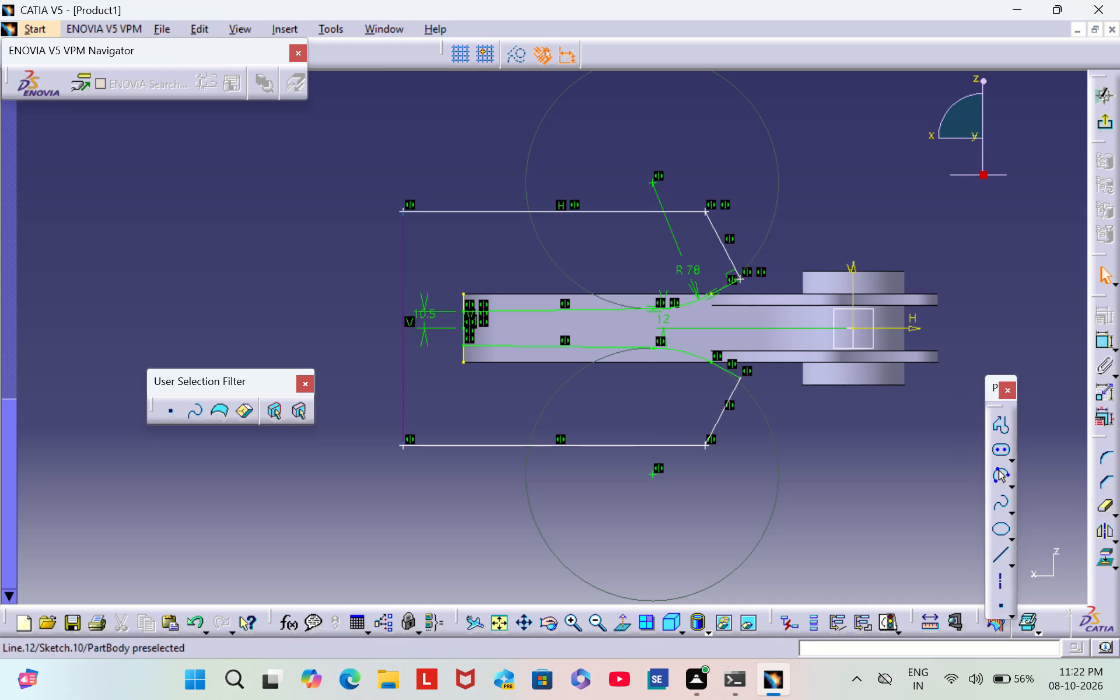
Convert the vertical line closing the profile's outer end to a standard element and exit the sketch.
click(403, 380)
click(523, 58)
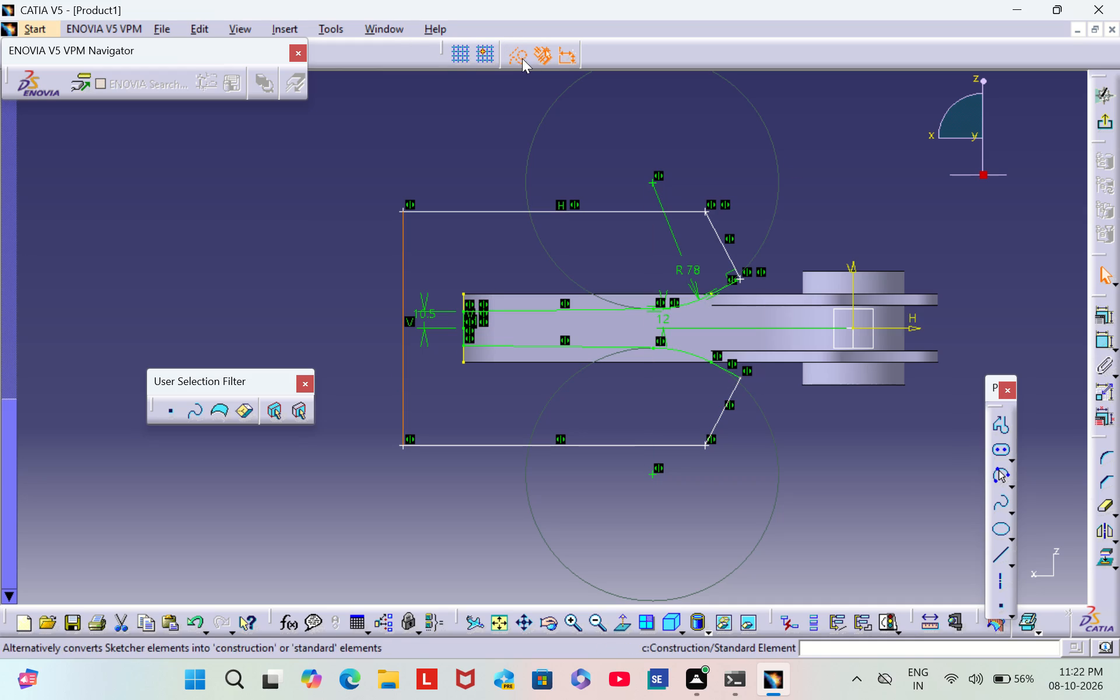
click(908, 150)
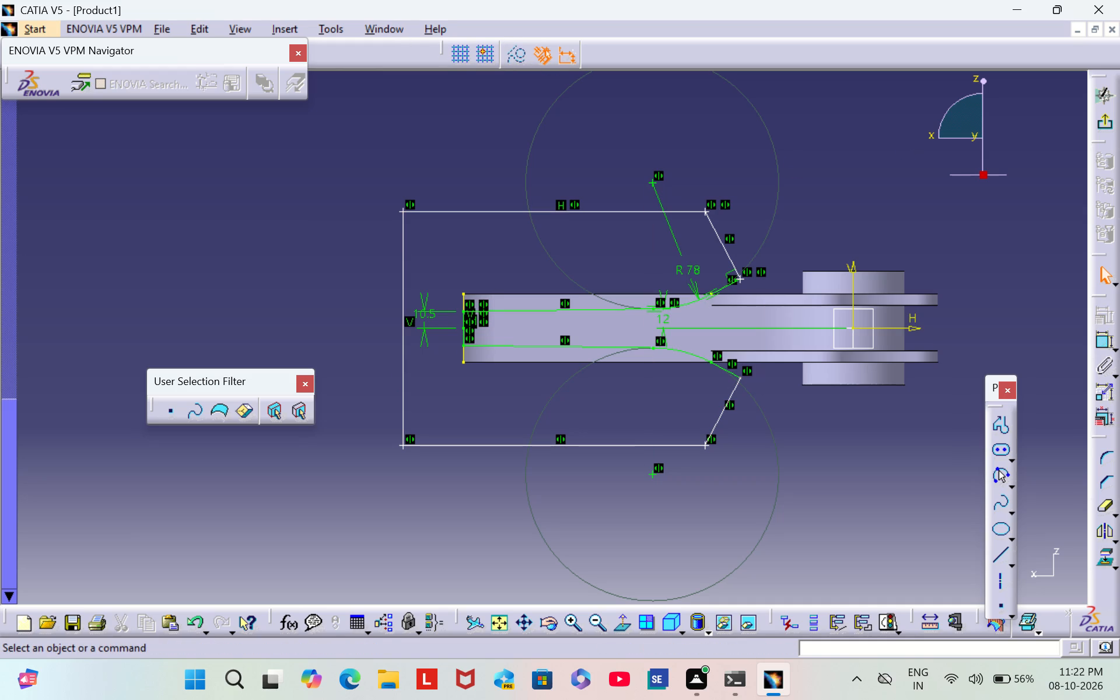
click(1102, 118)
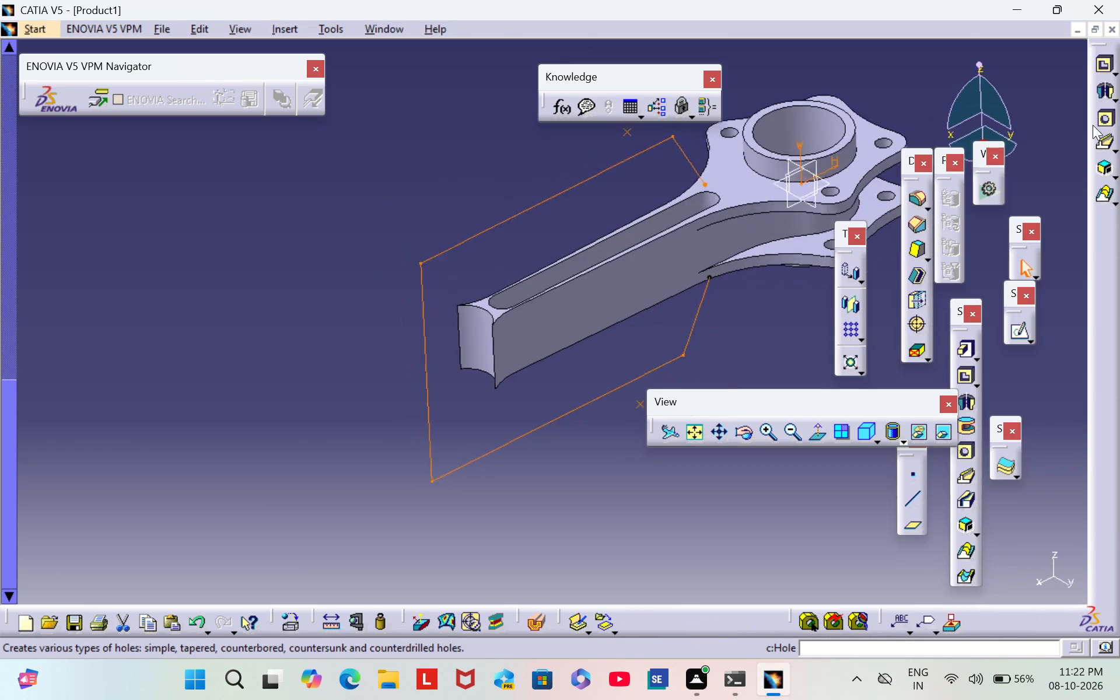
Reopen the side-profile sketch and convert the inner line, R 78 arc and short slanted line on the upper side to standard elements.
click(1013, 338)
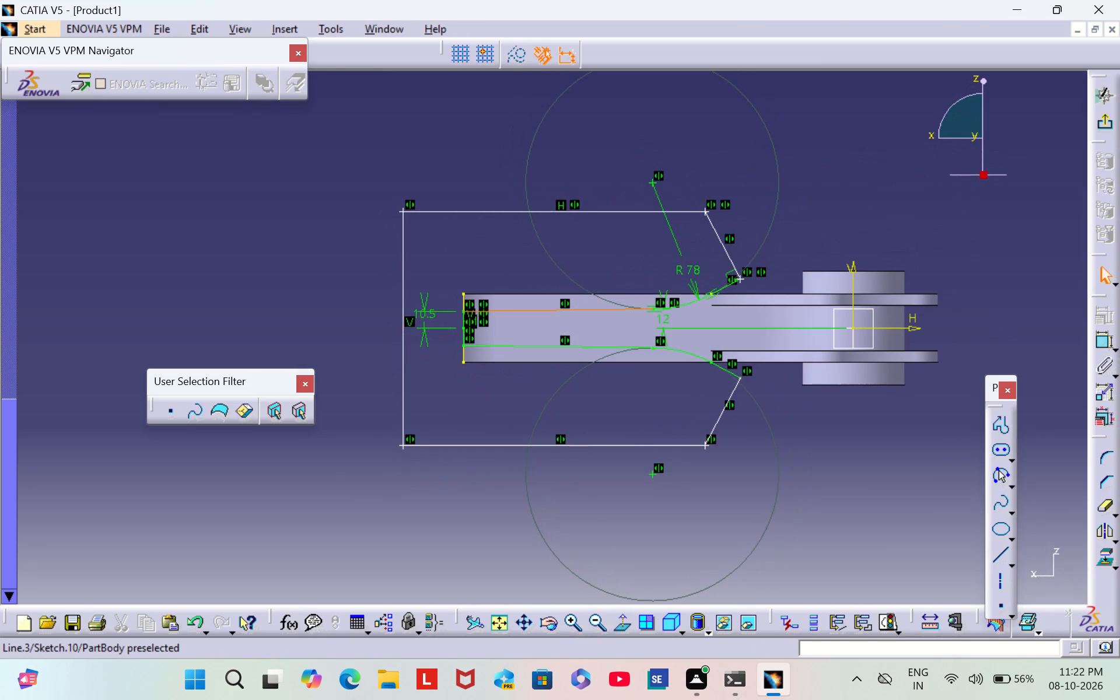
click(551, 310)
click(514, 61)
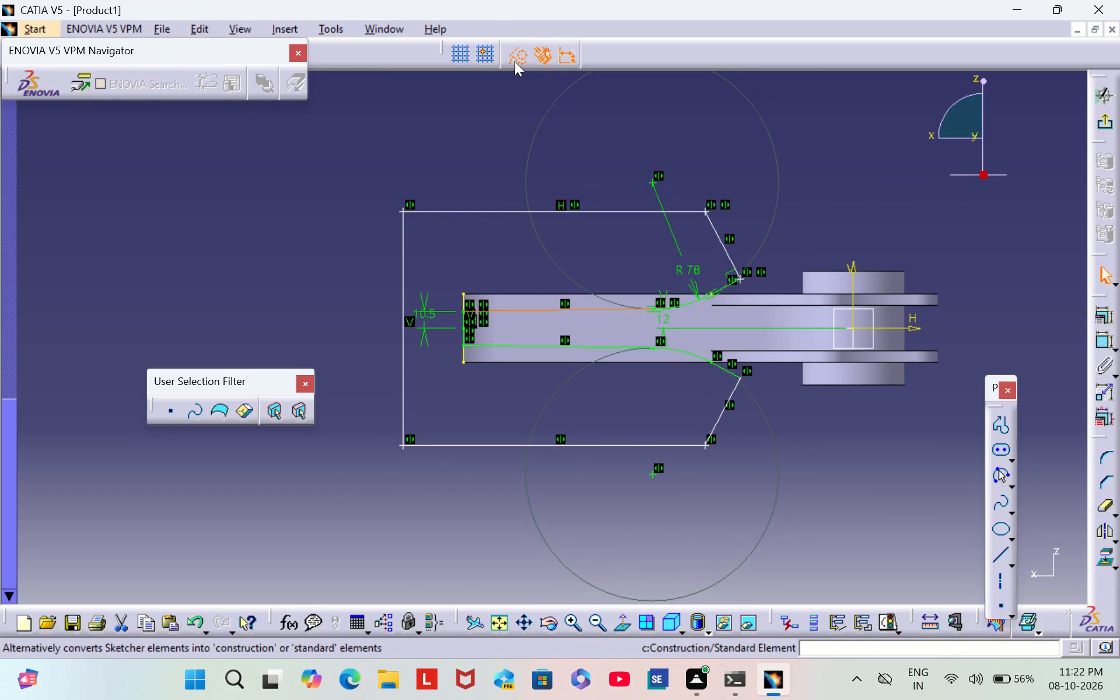
click(684, 306)
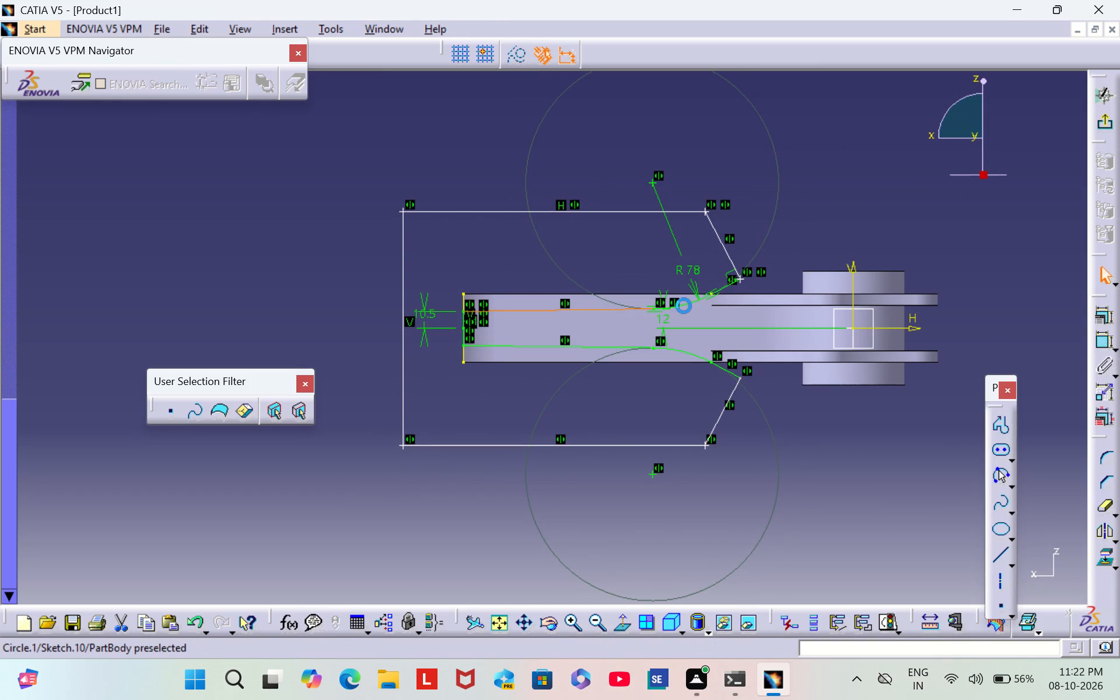
click(513, 57)
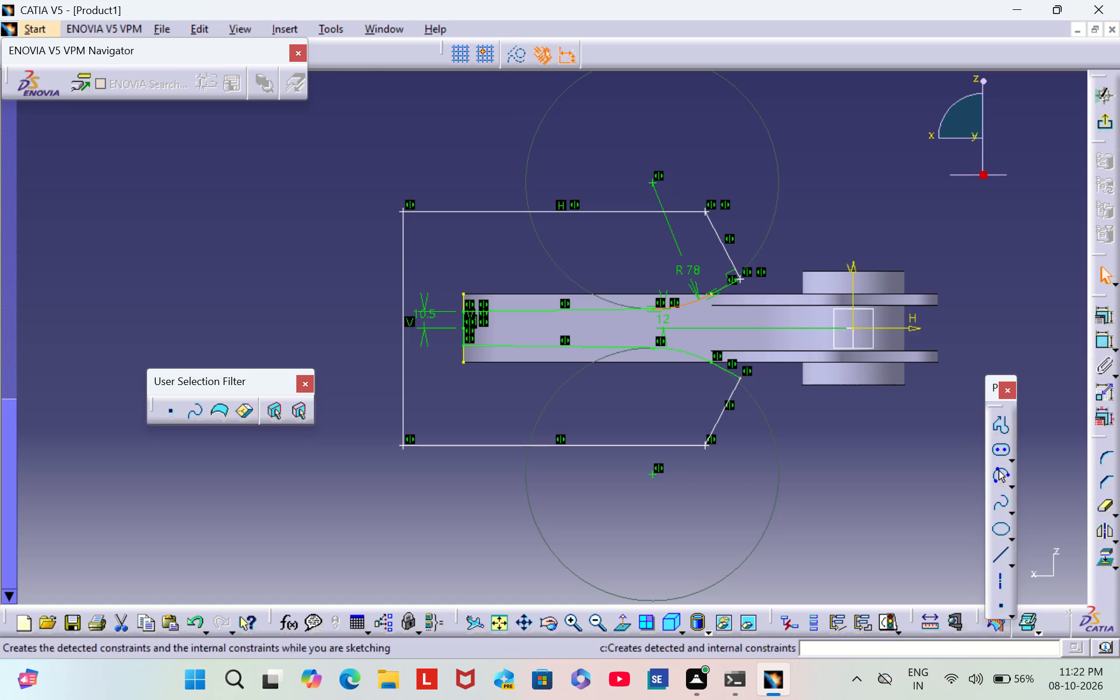
click(724, 289)
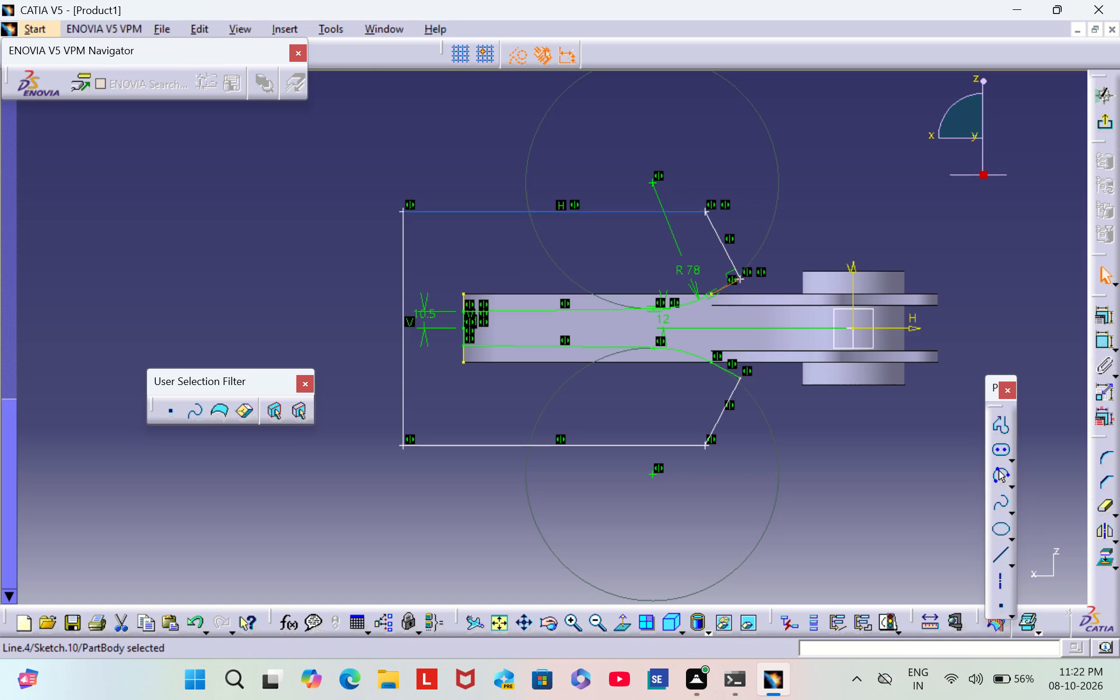
click(515, 62)
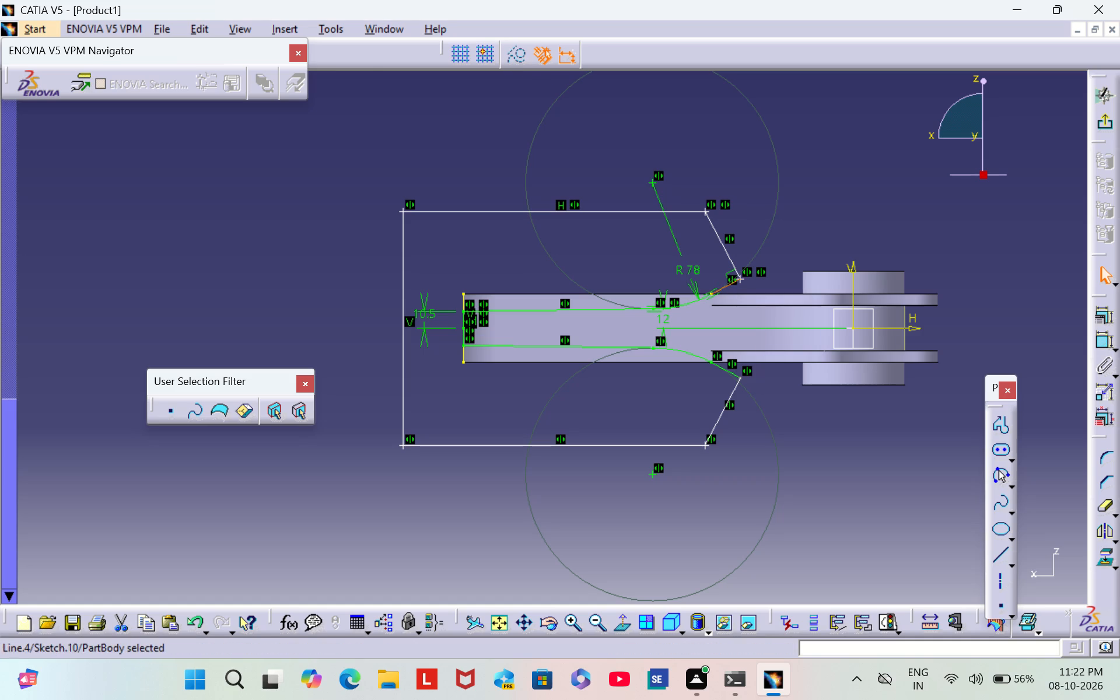
click(476, 418)
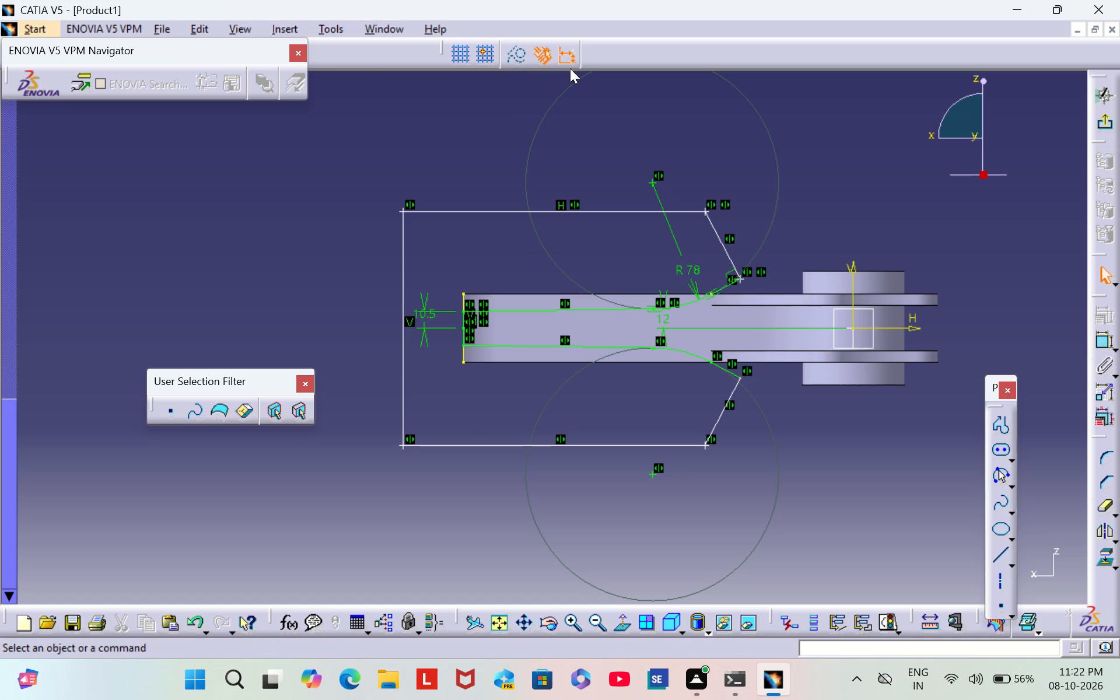
Convert the mirrored inner line, arc and short slanted line on the lower side of the profile to standard elements.
click(522, 346)
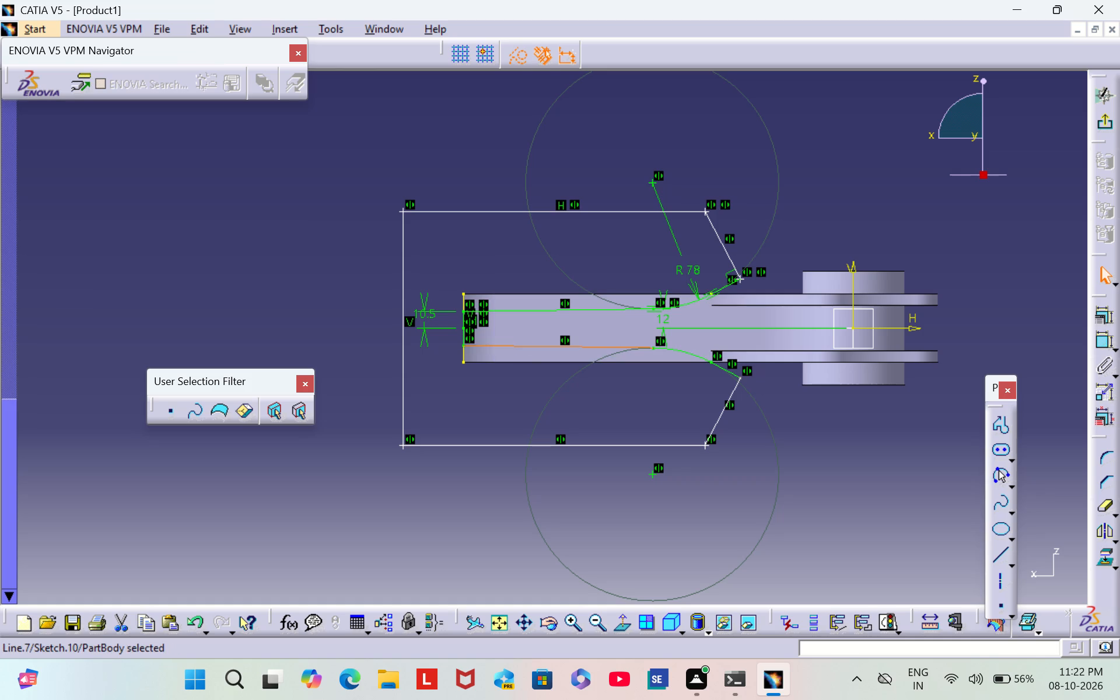
click(527, 55)
click(594, 372)
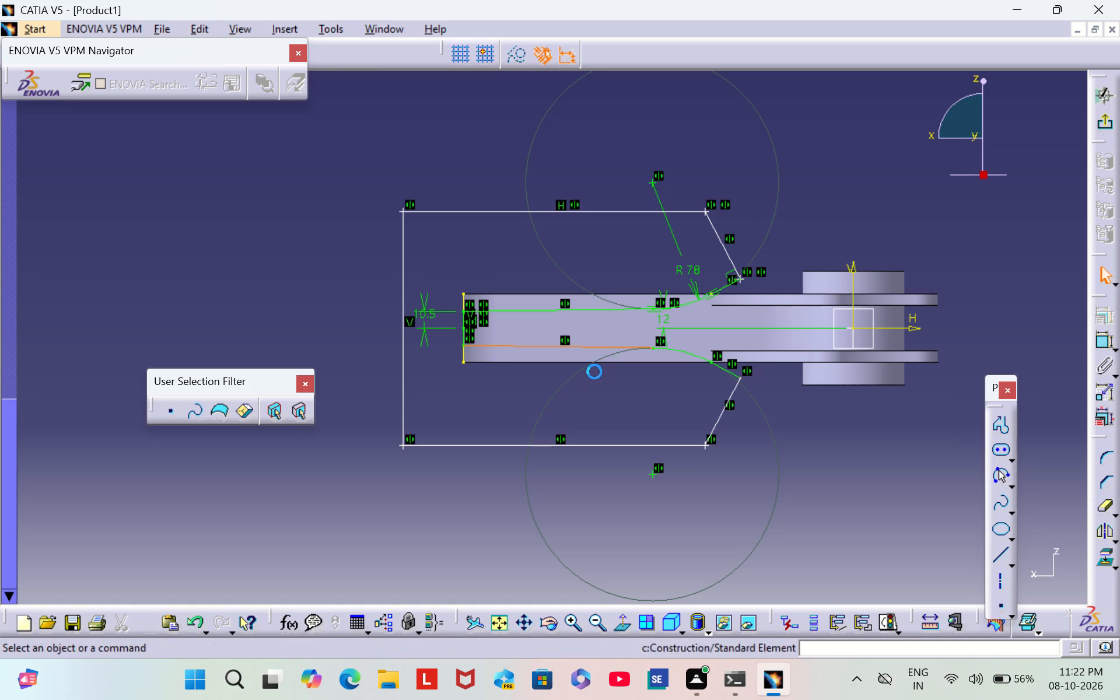
click(684, 350)
click(521, 66)
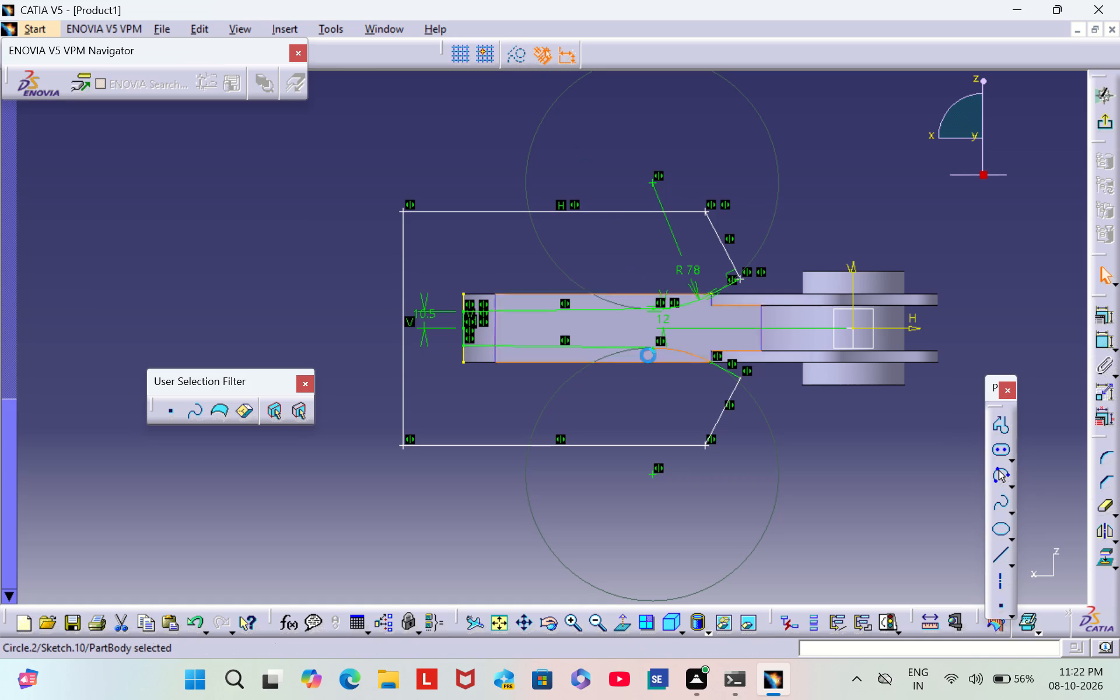
click(638, 413)
click(719, 370)
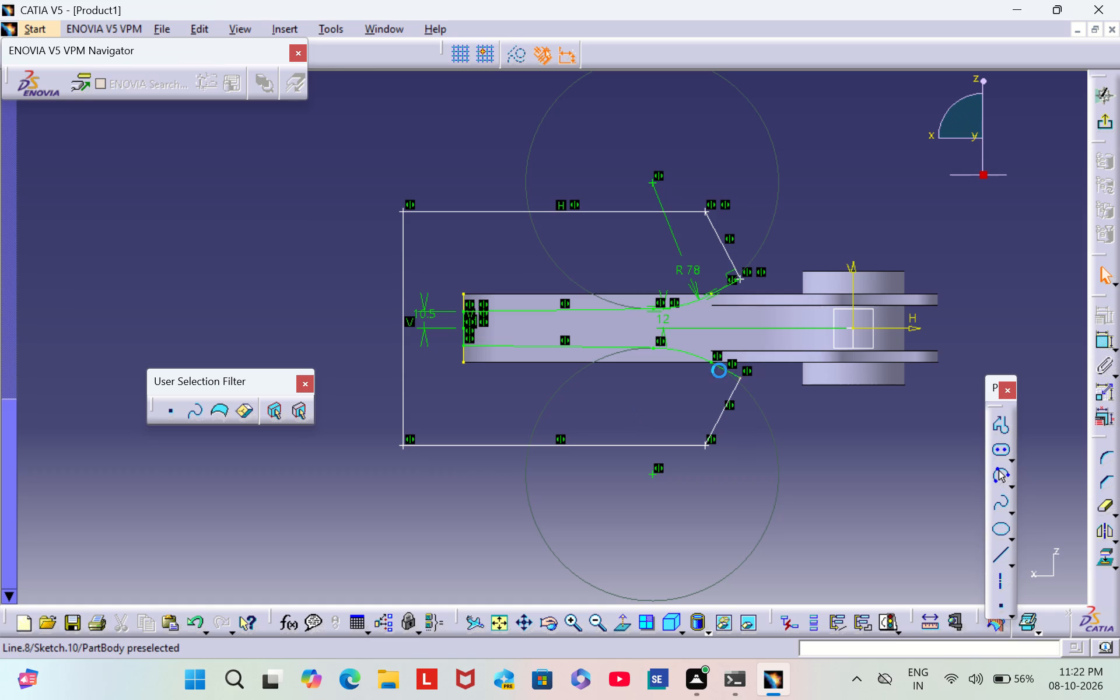
click(526, 62)
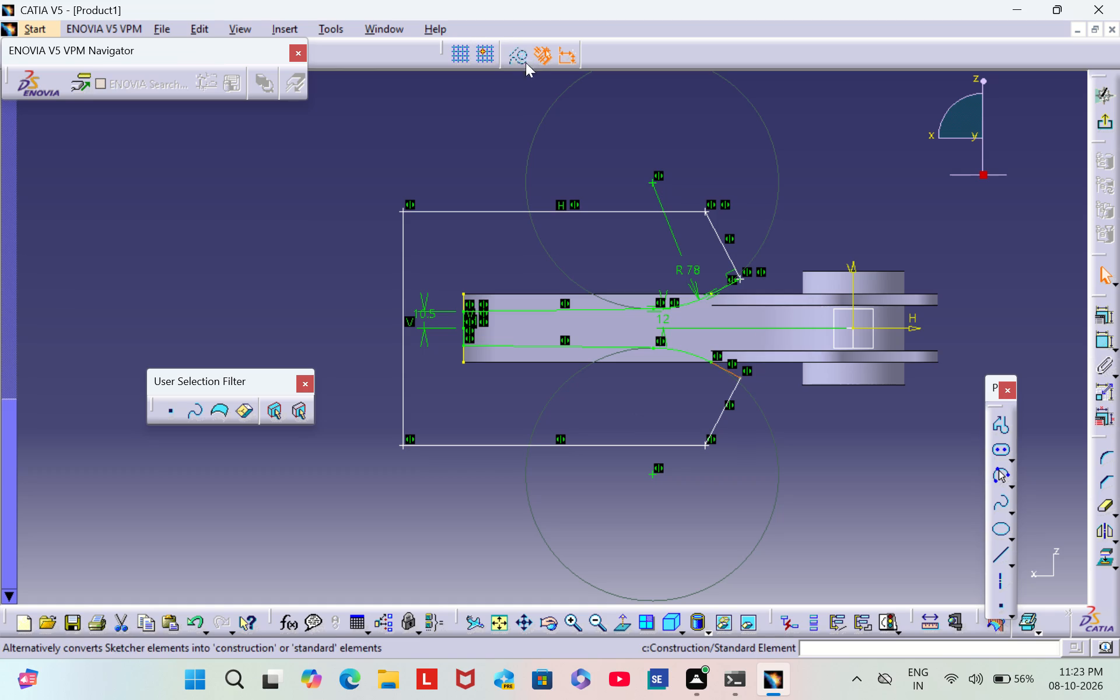
click(422, 386)
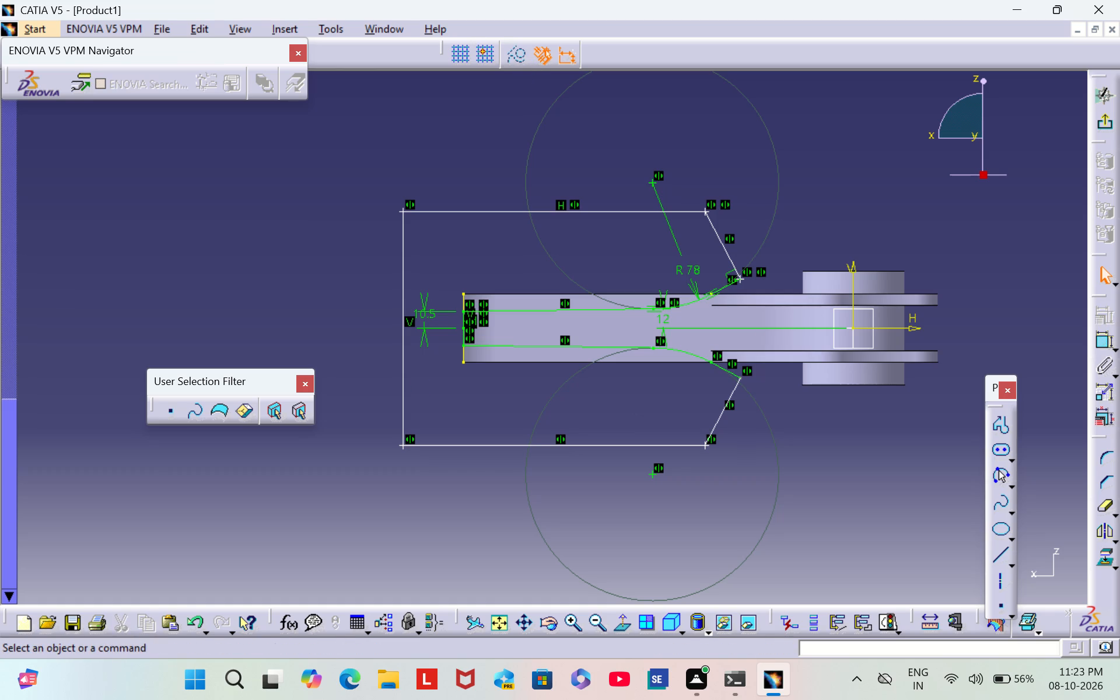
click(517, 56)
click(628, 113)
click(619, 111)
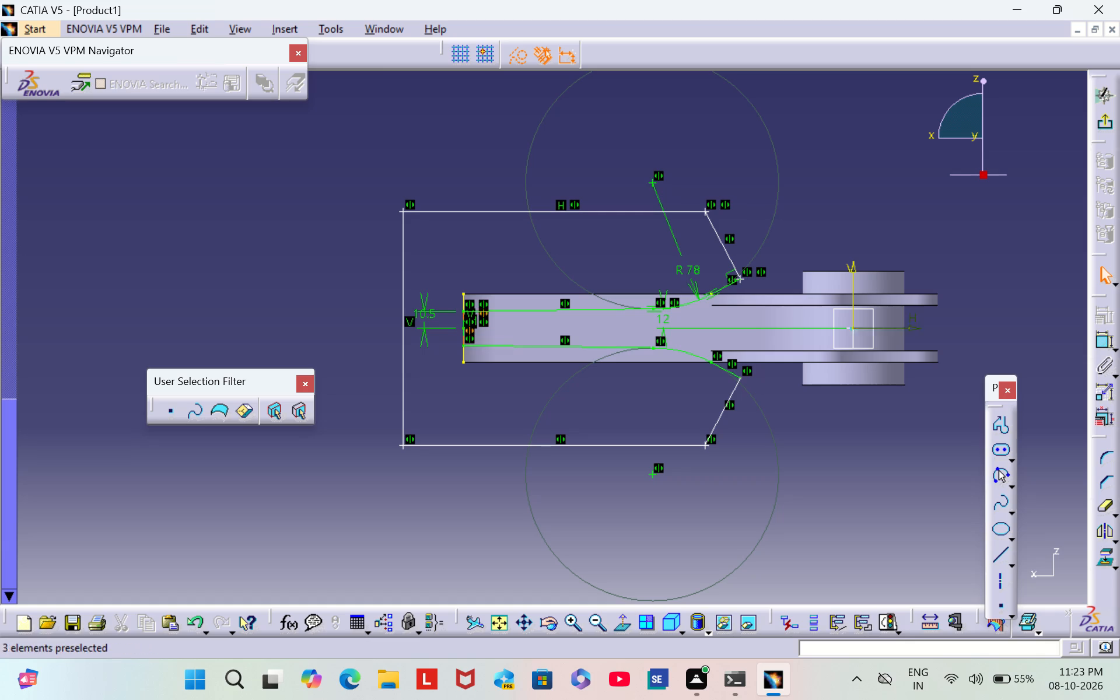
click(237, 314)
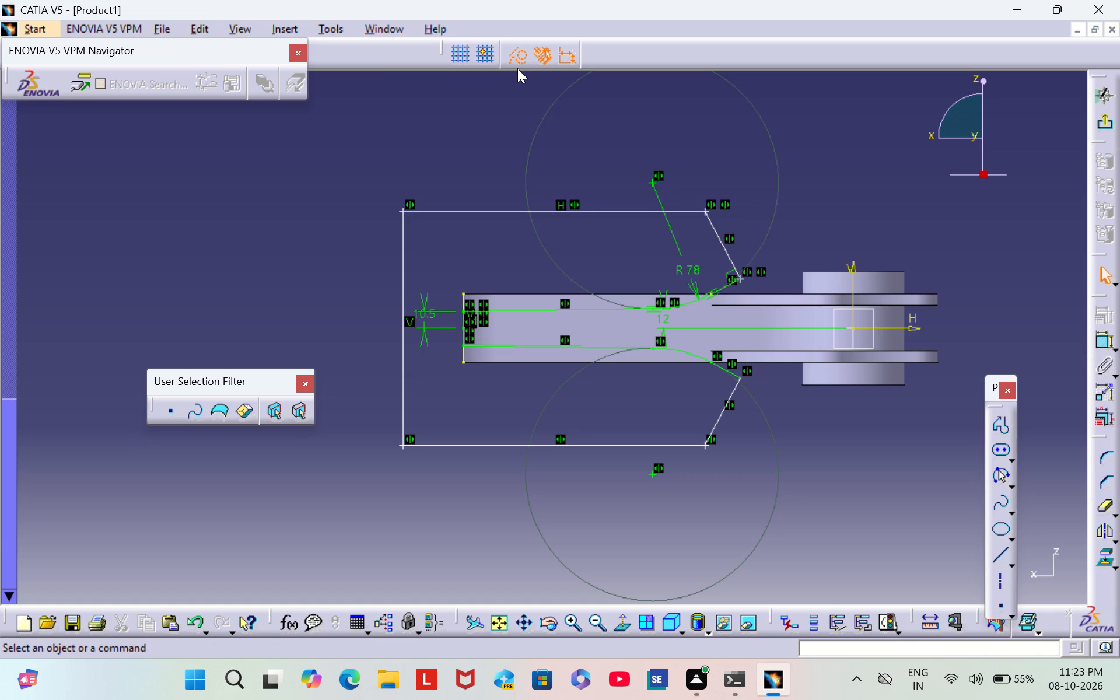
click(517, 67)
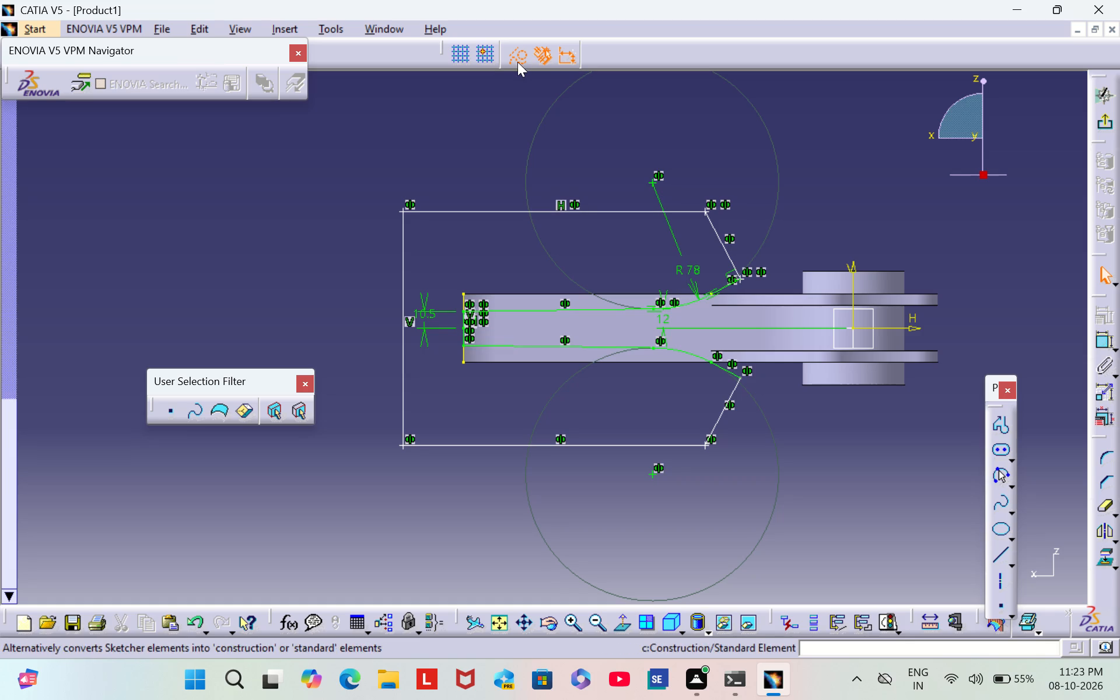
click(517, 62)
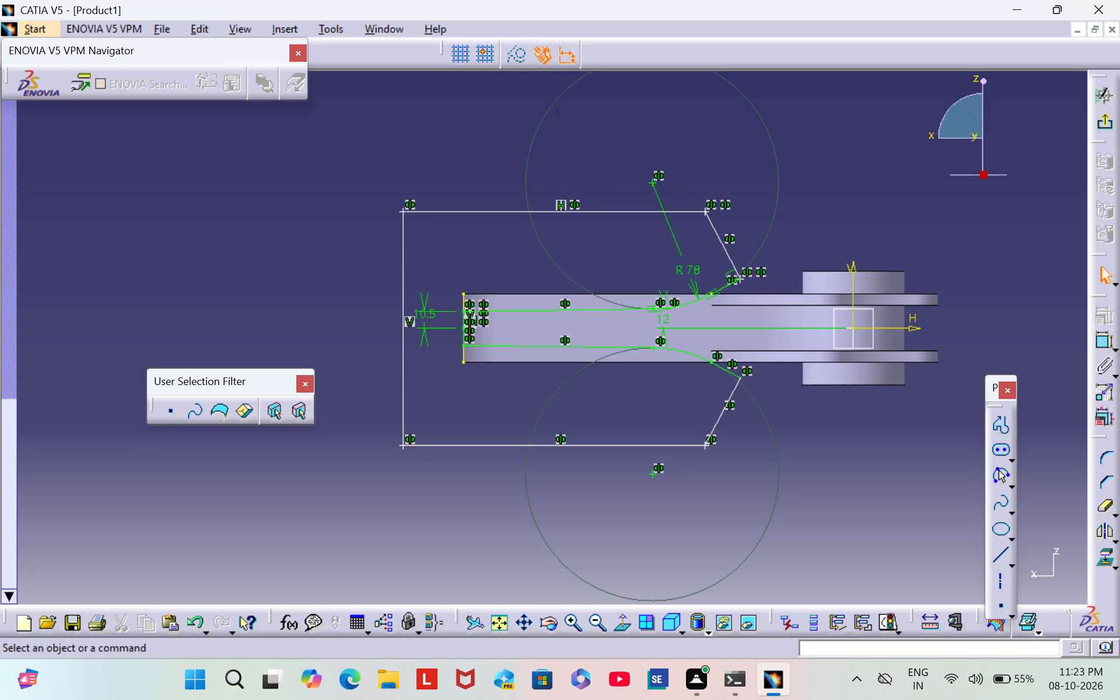
Convert both halves of the short vertical line at the arm's outer end to standard elements and exit the sketch.
click(463, 319)
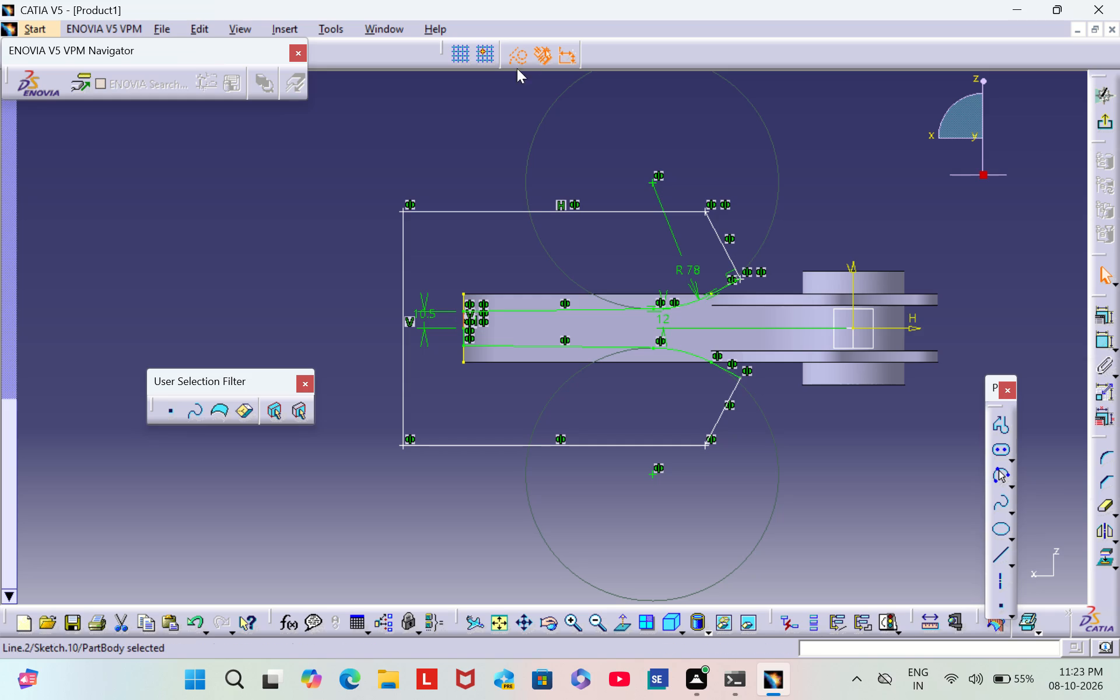
click(523, 54)
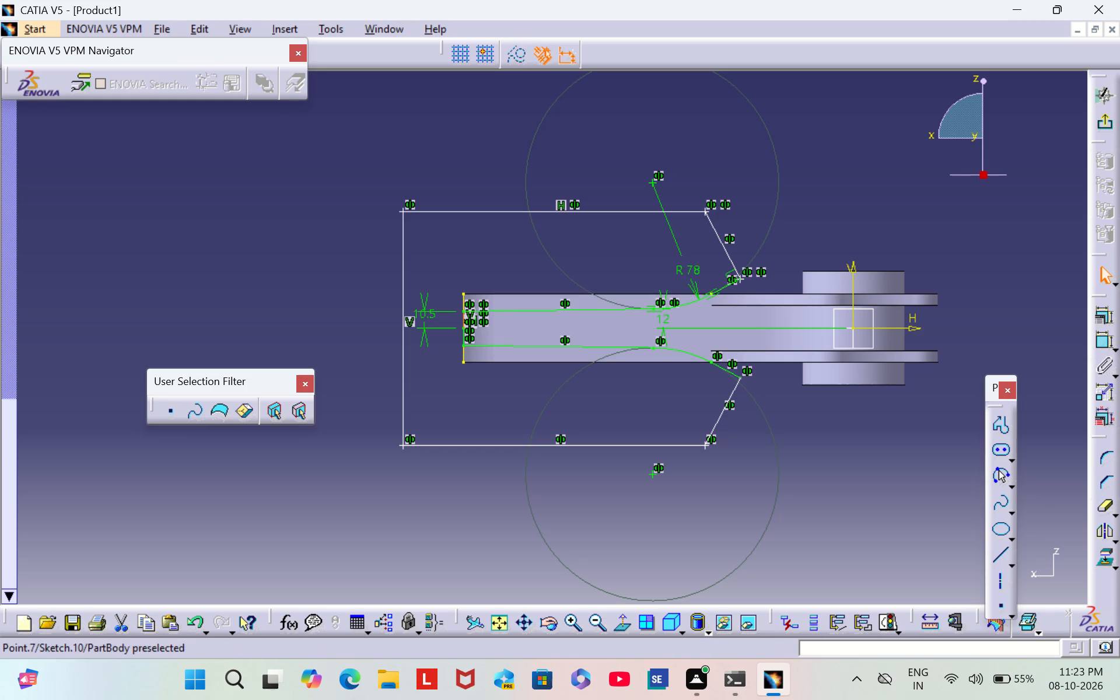
click(463, 337)
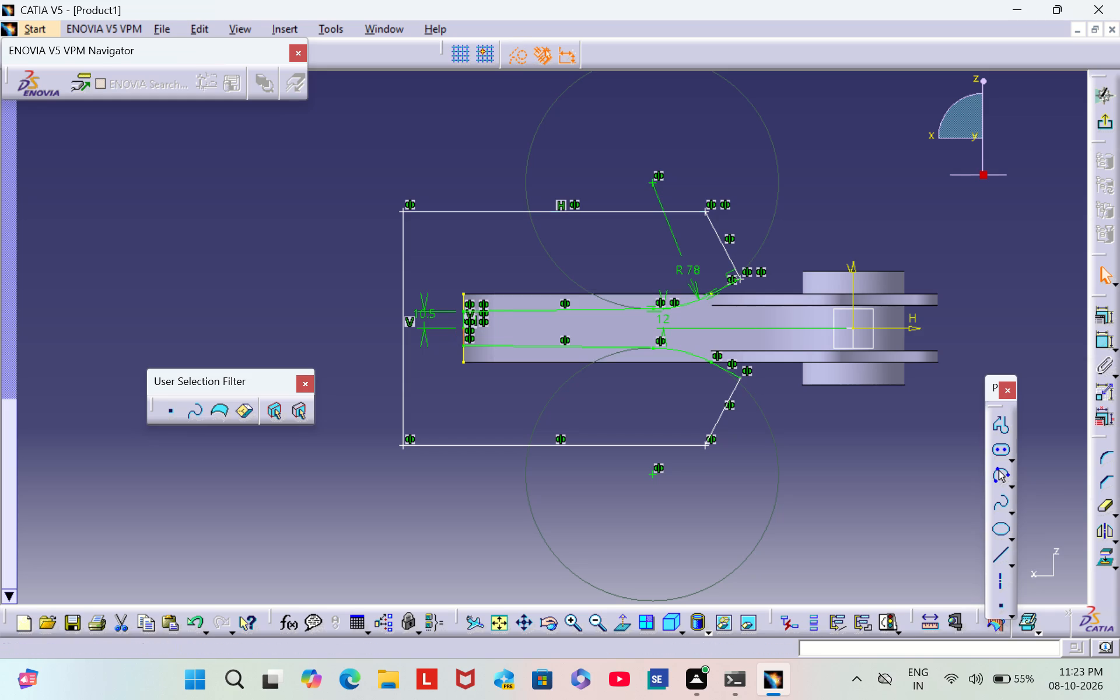
click(523, 59)
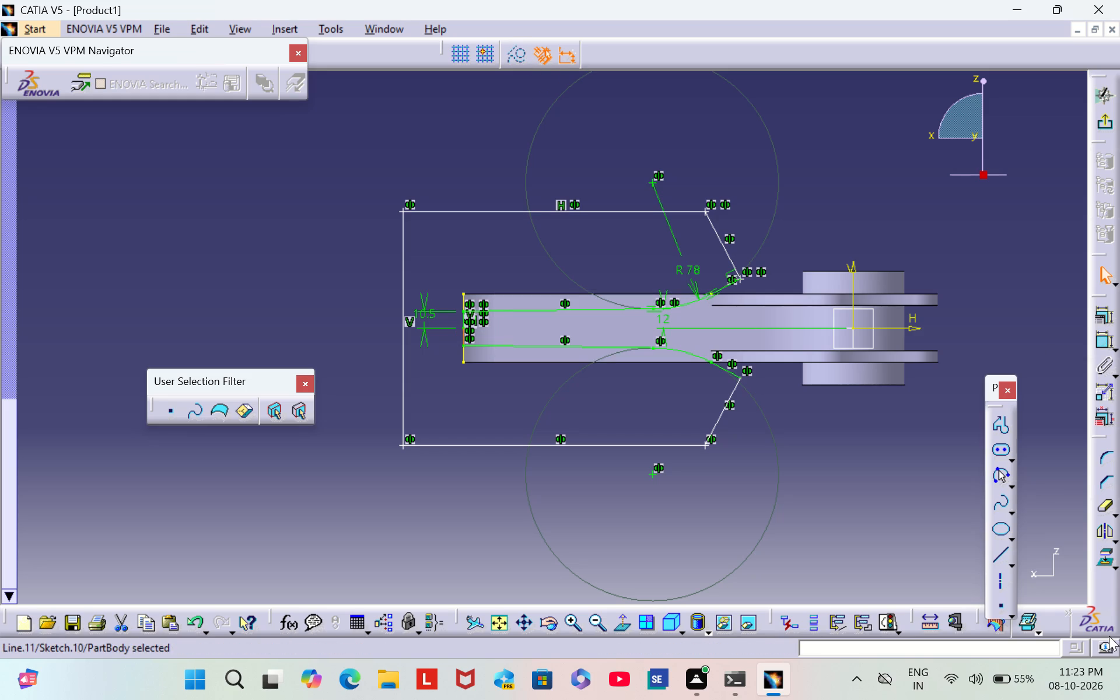
click(1110, 123)
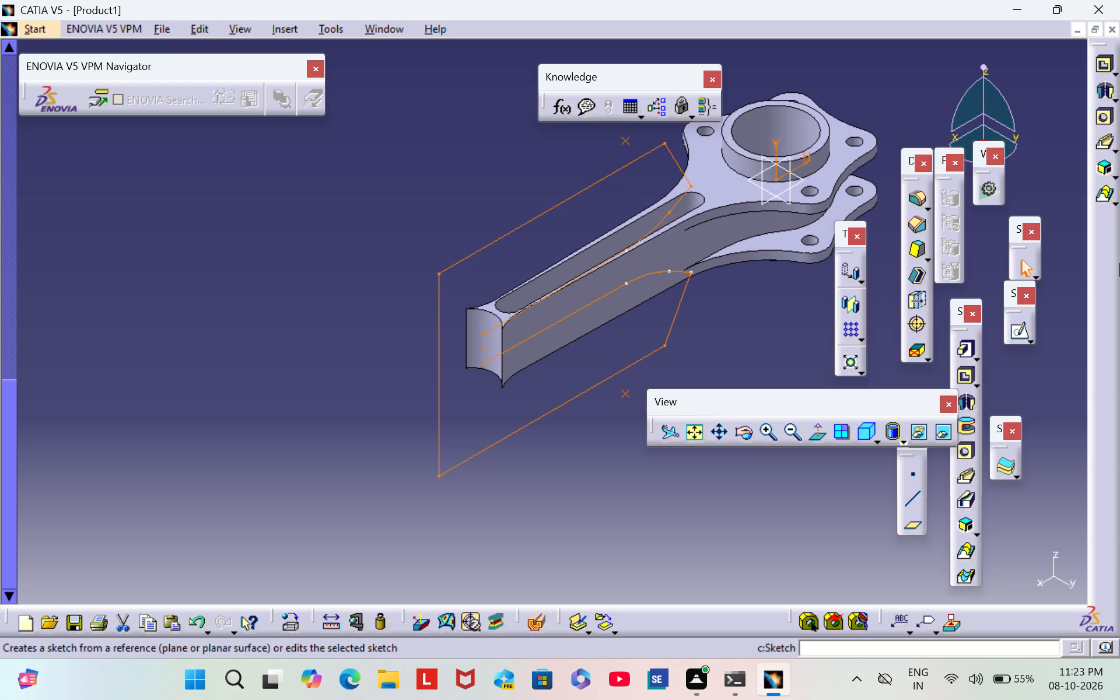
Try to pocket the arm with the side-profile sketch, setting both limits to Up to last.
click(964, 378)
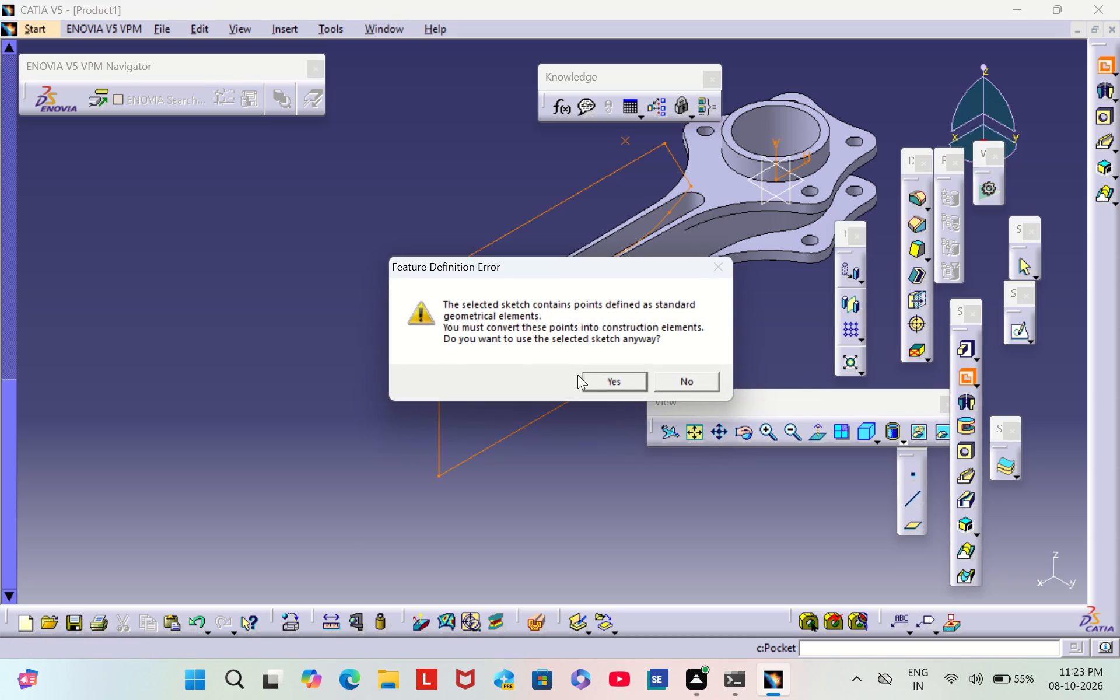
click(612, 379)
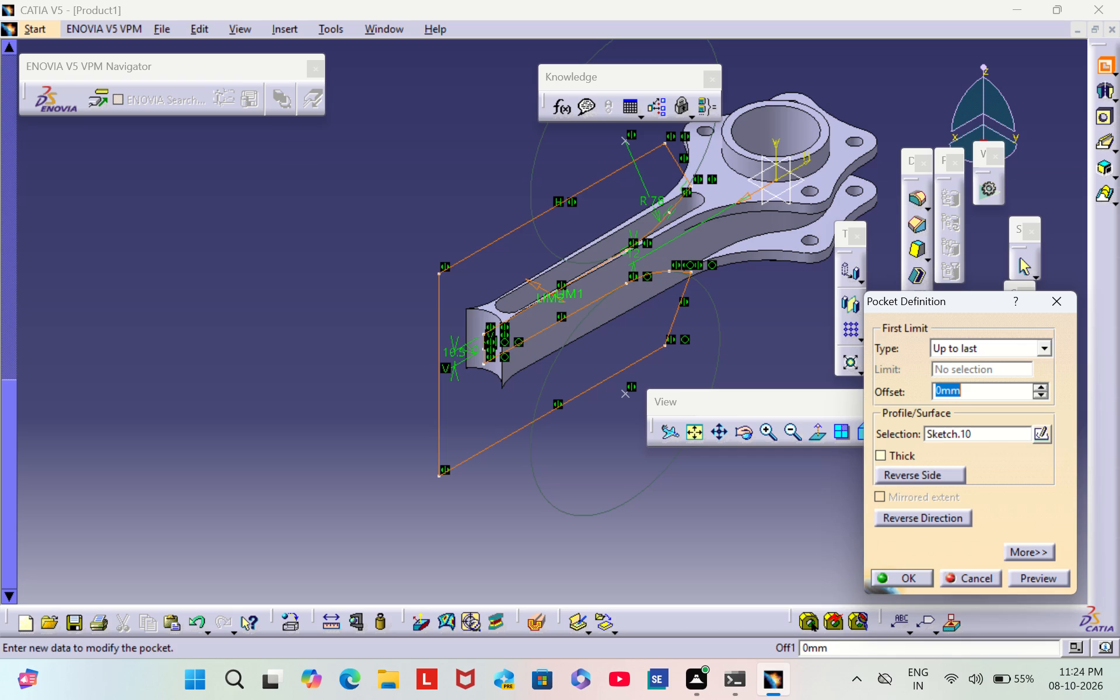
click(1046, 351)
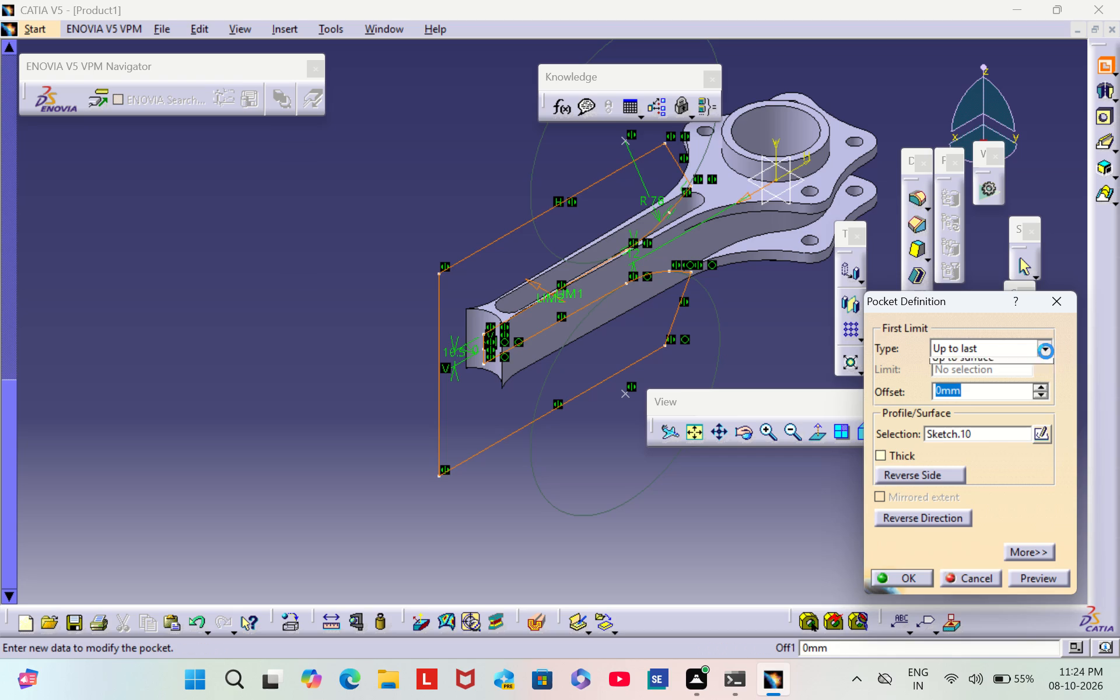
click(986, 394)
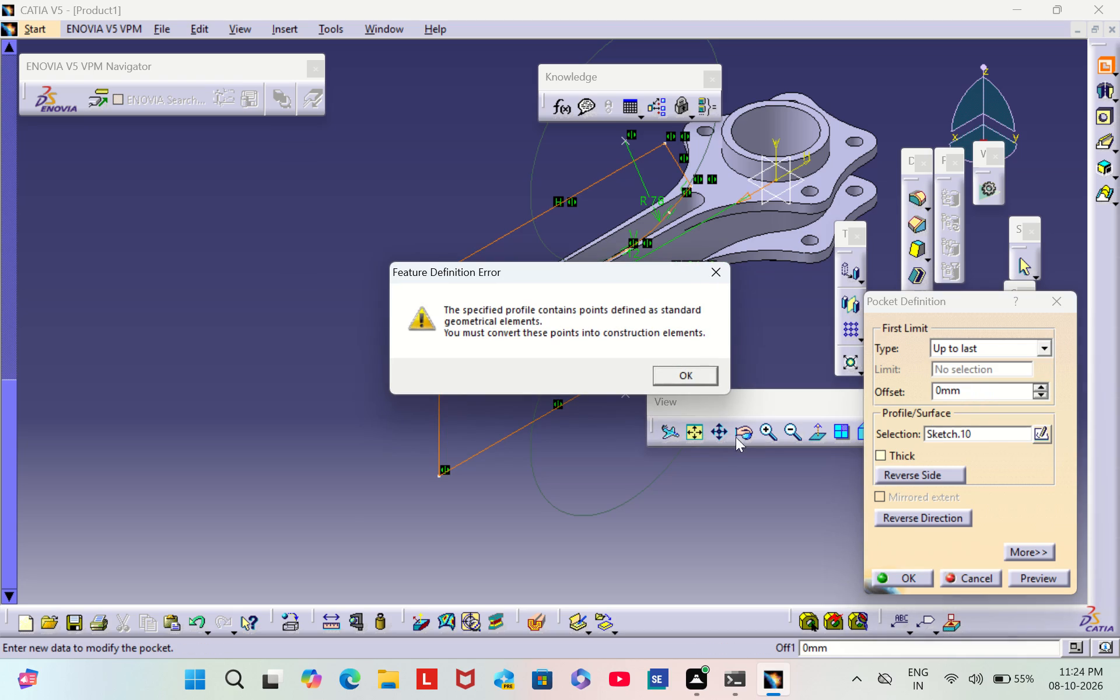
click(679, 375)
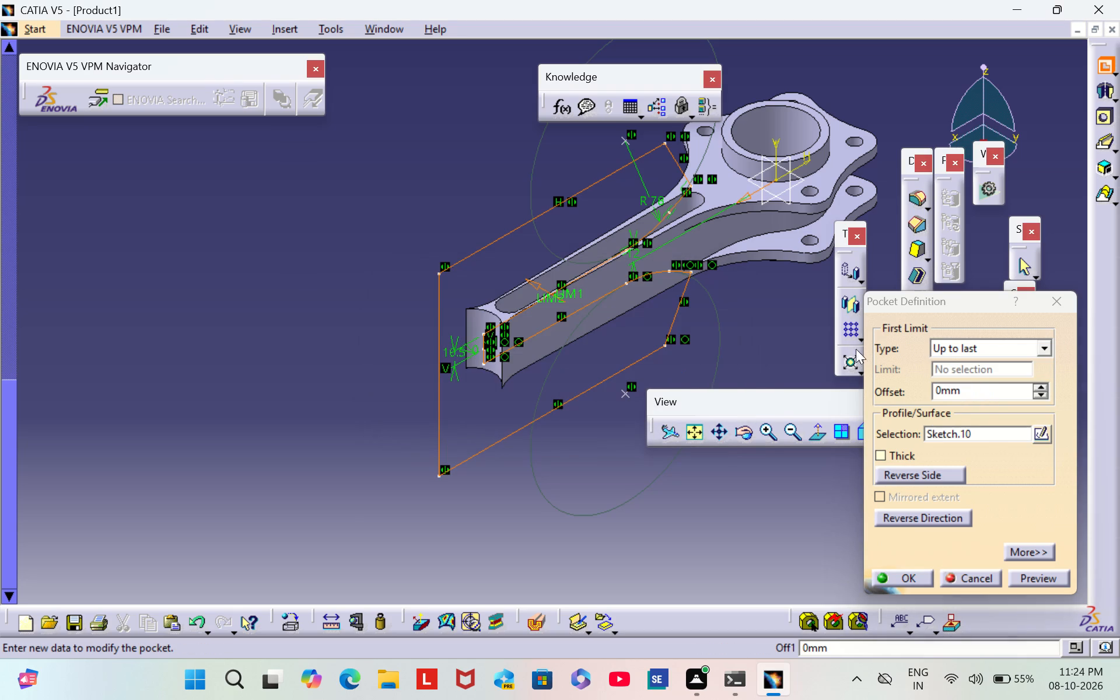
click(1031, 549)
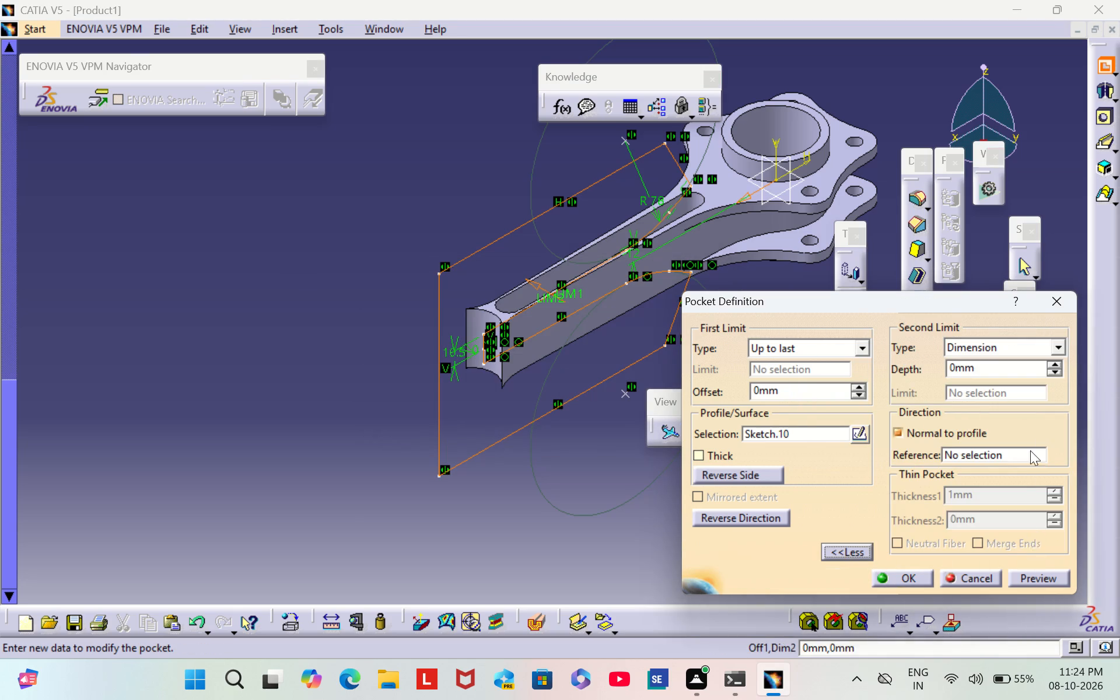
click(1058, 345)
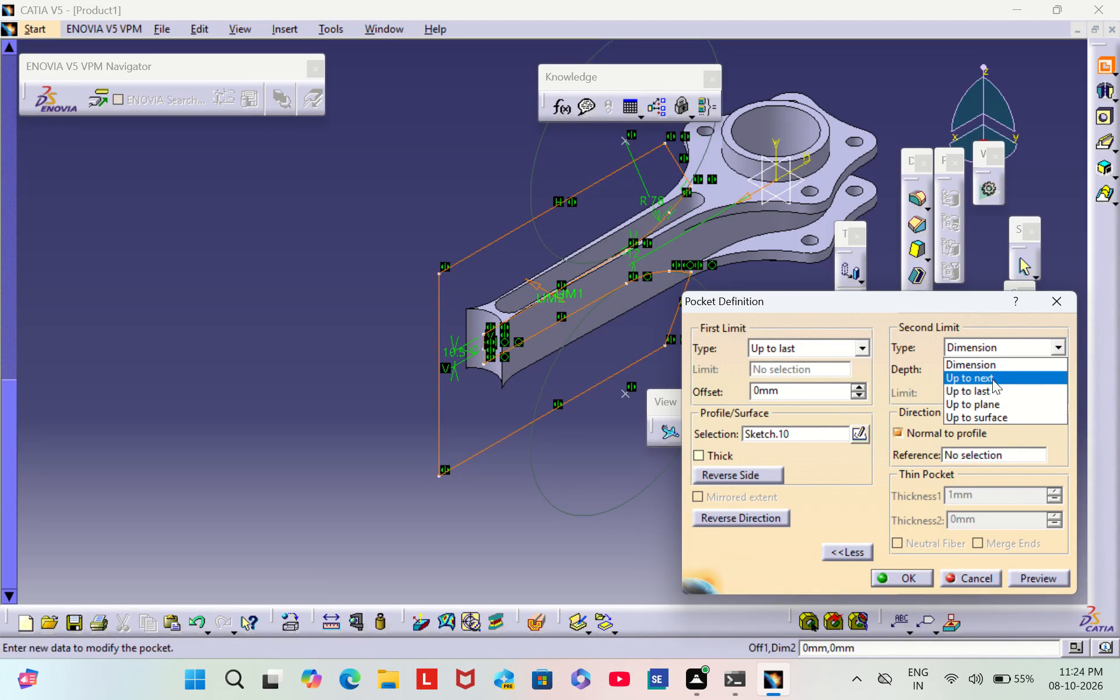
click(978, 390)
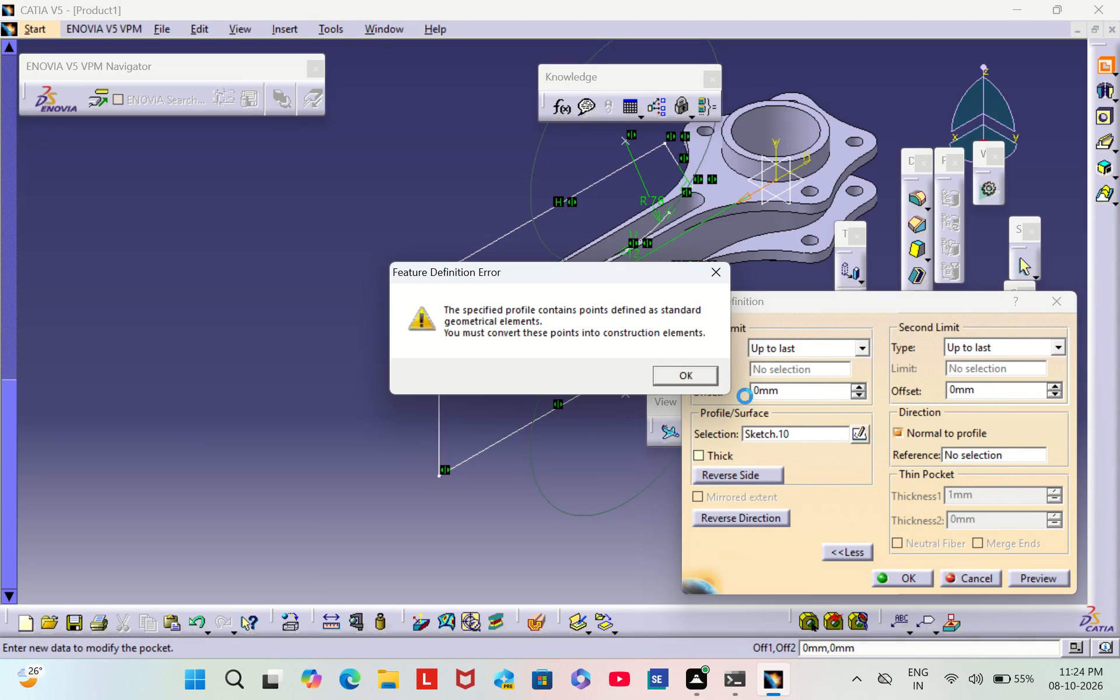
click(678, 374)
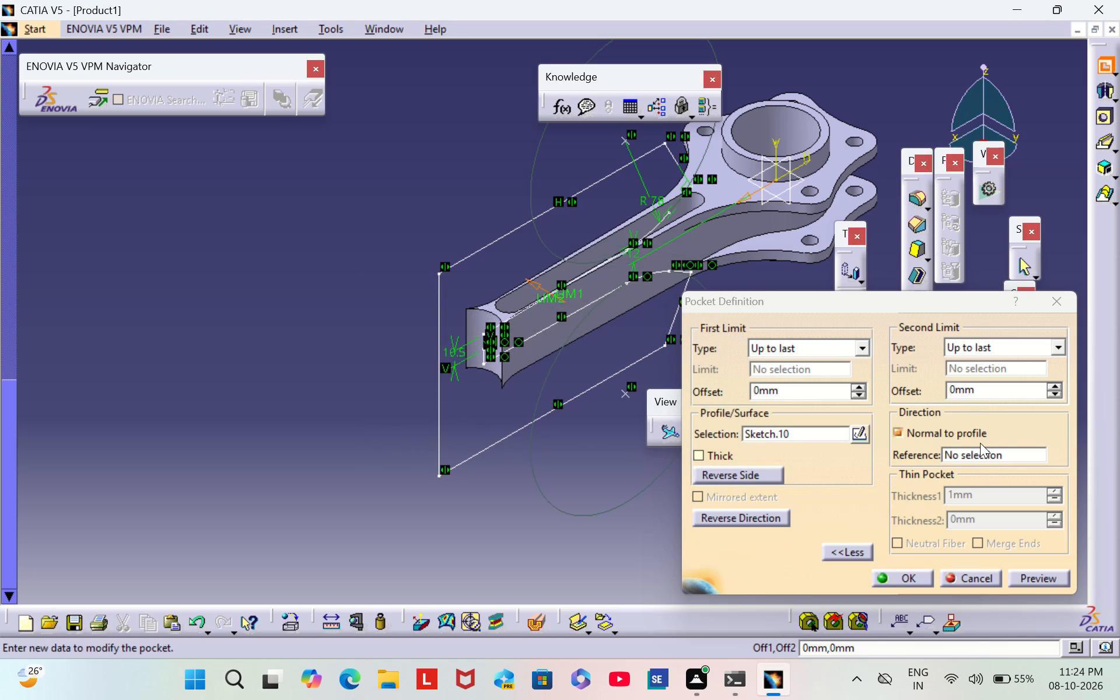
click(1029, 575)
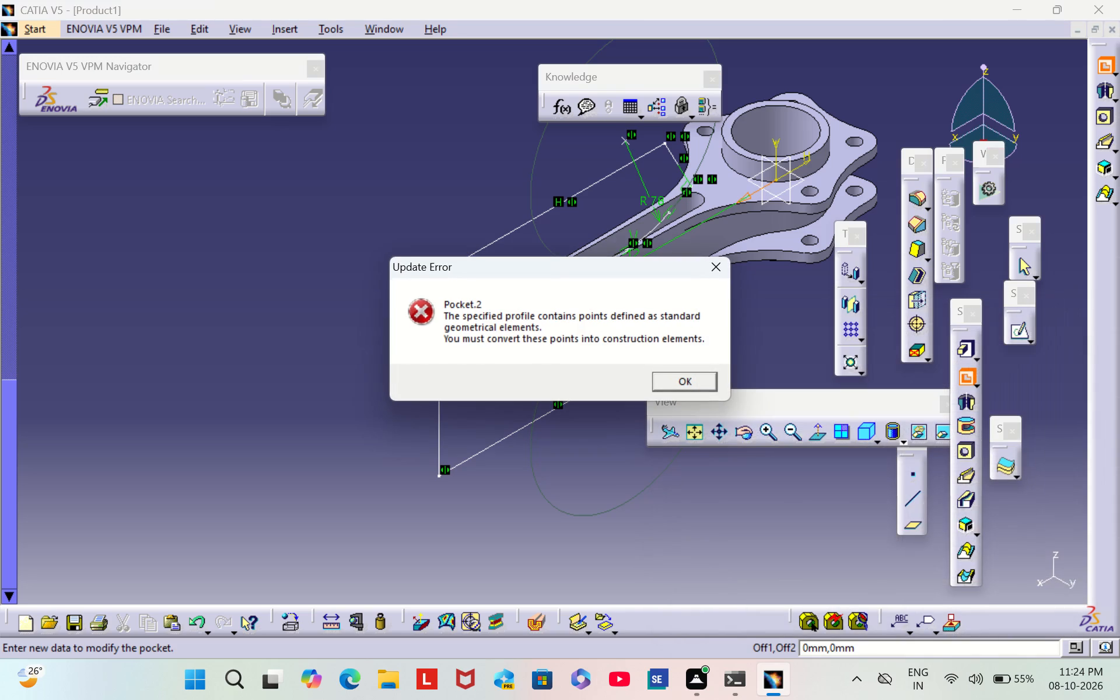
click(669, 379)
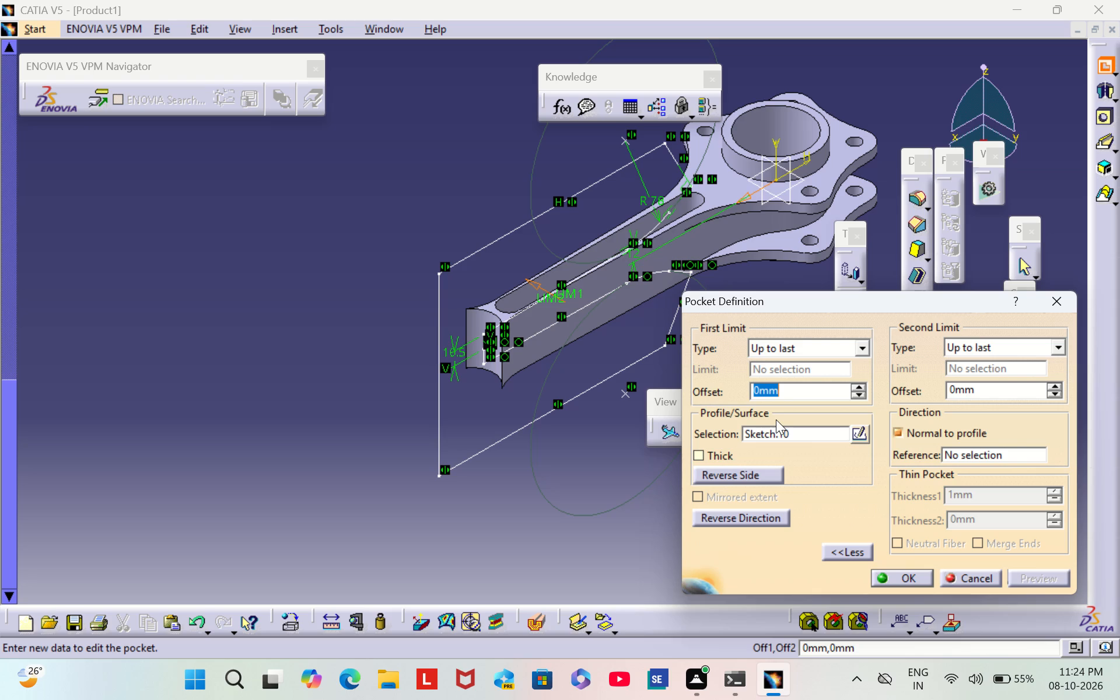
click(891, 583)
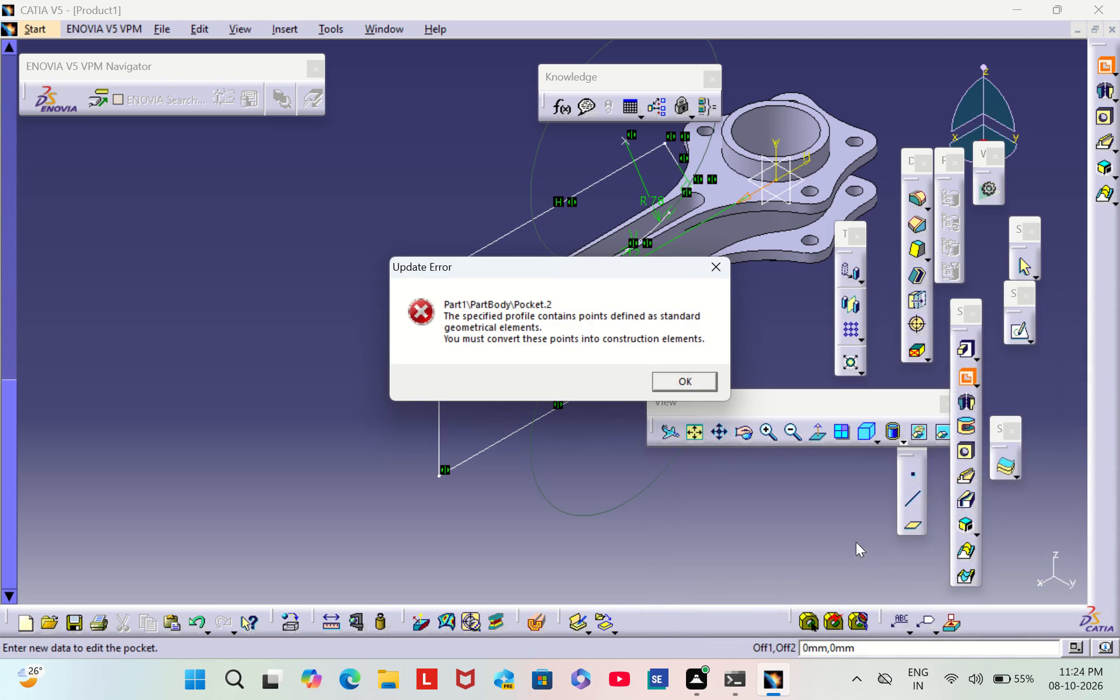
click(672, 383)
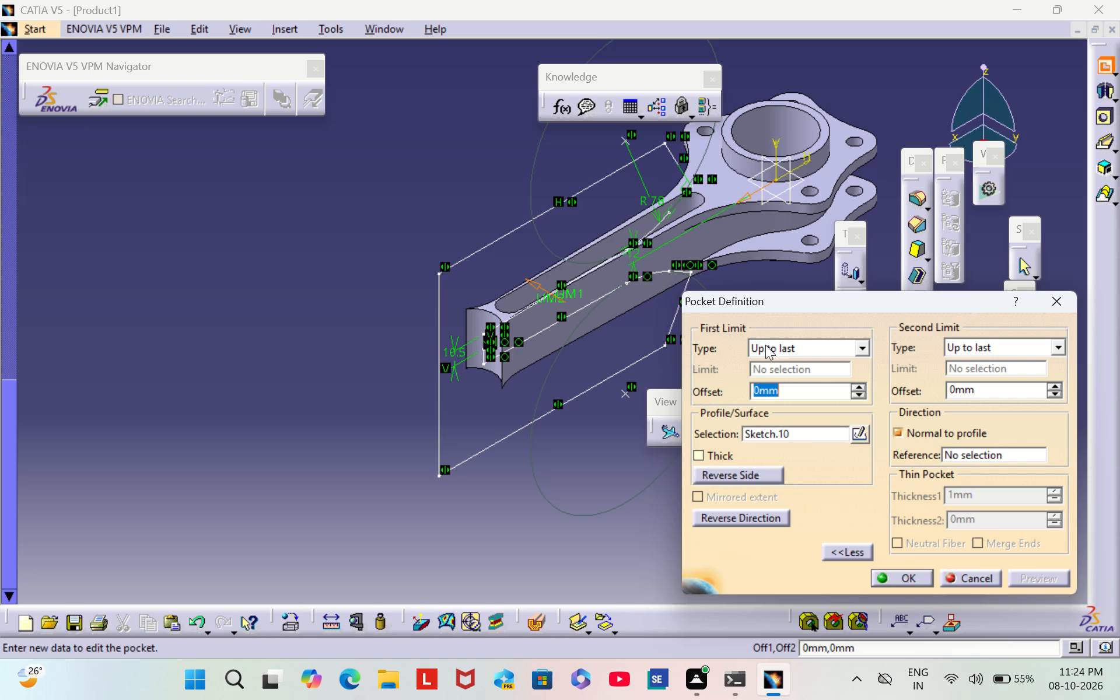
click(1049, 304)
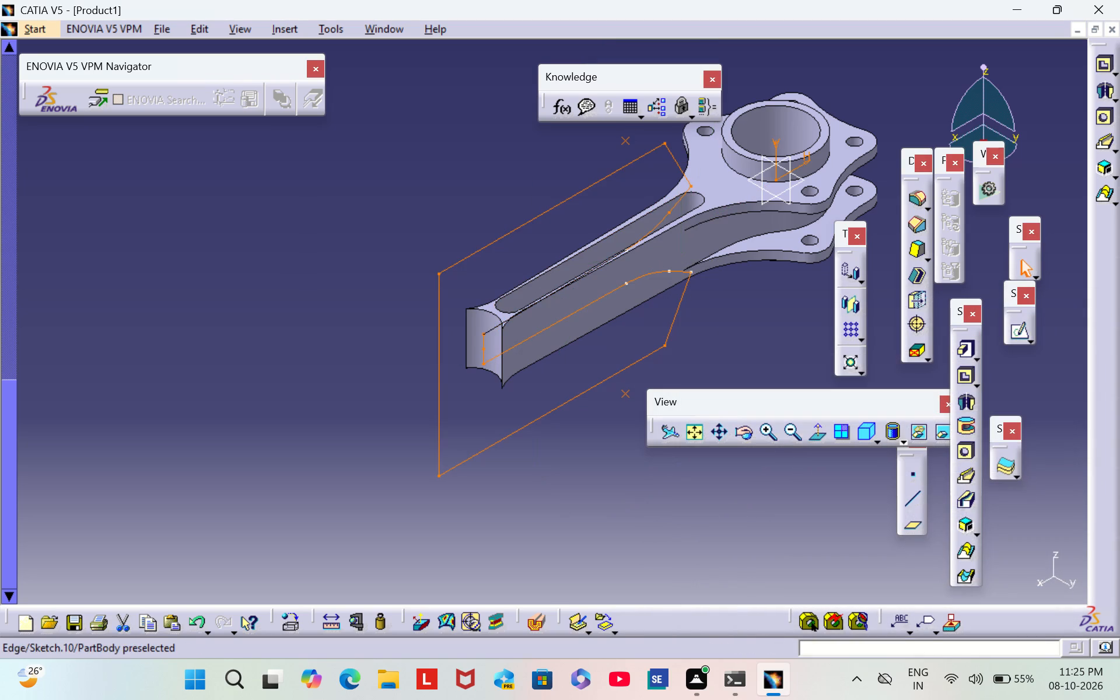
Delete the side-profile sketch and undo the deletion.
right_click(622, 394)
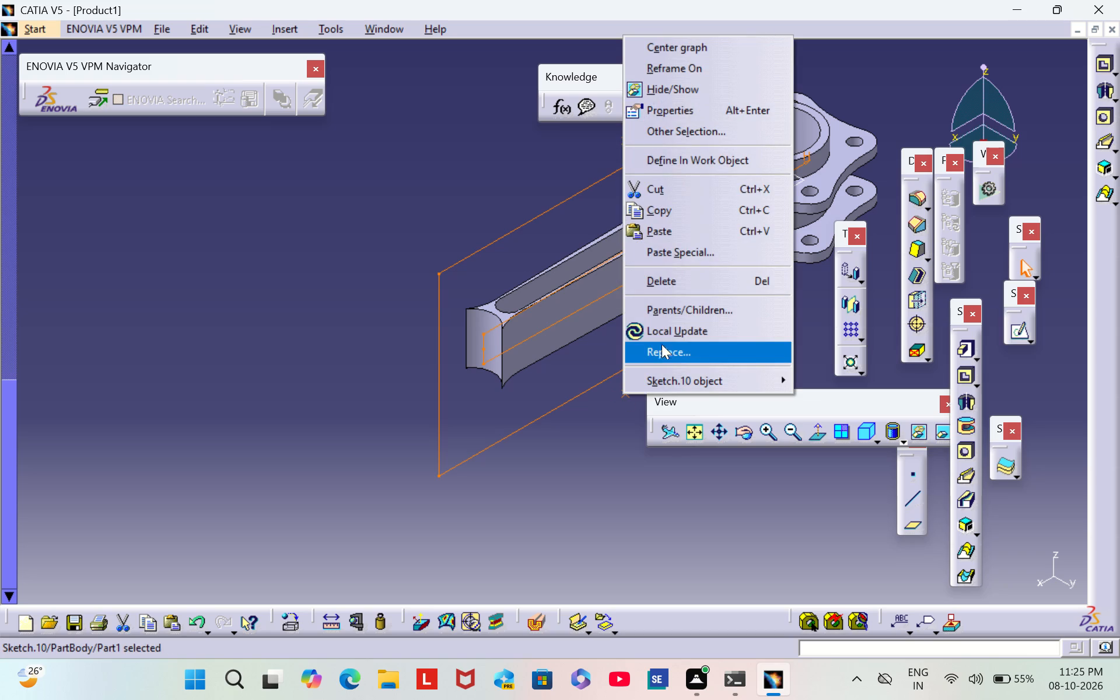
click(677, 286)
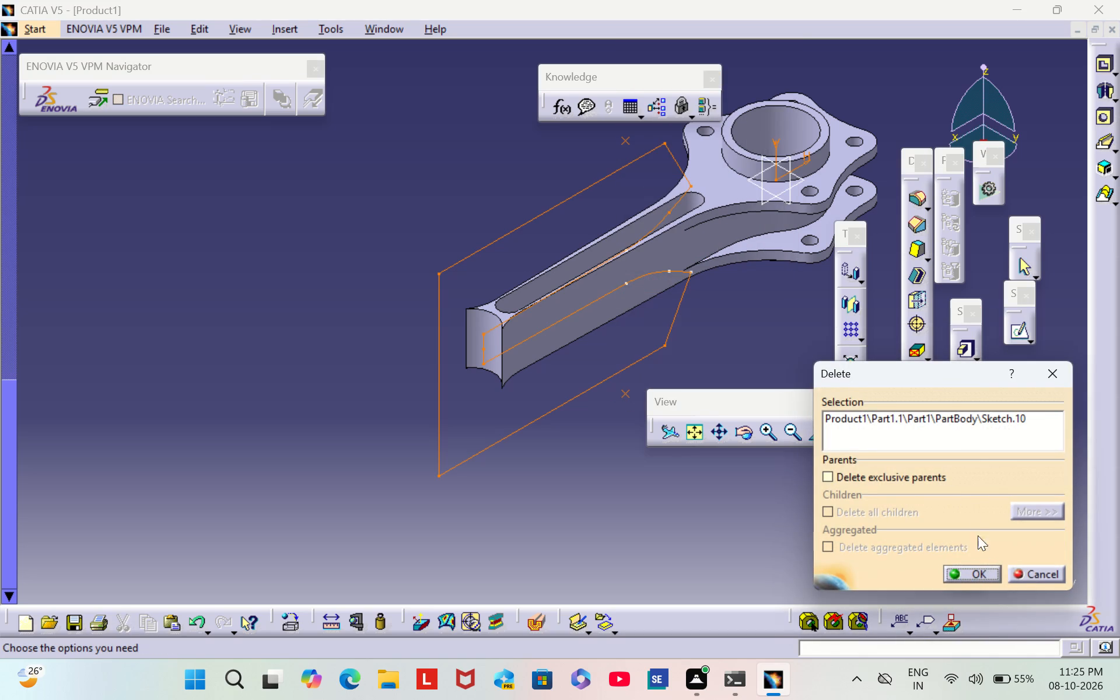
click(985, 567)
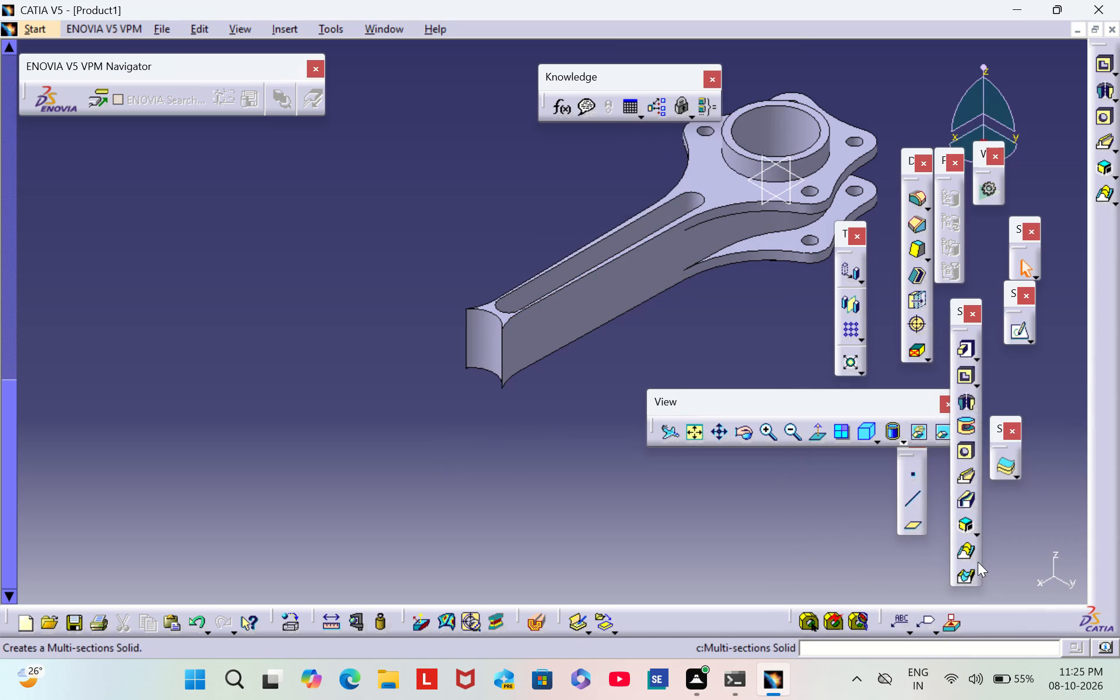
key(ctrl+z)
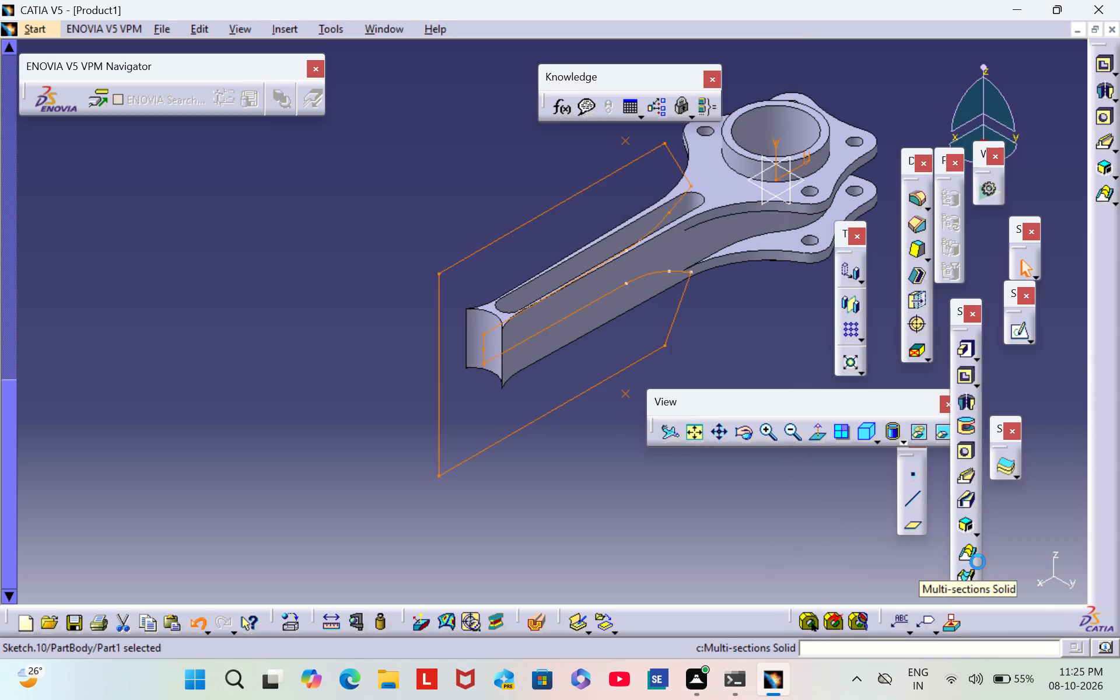
Undo the last two sketch edits that converted the side profile's lines to standard elements.
key(ctrl+z)
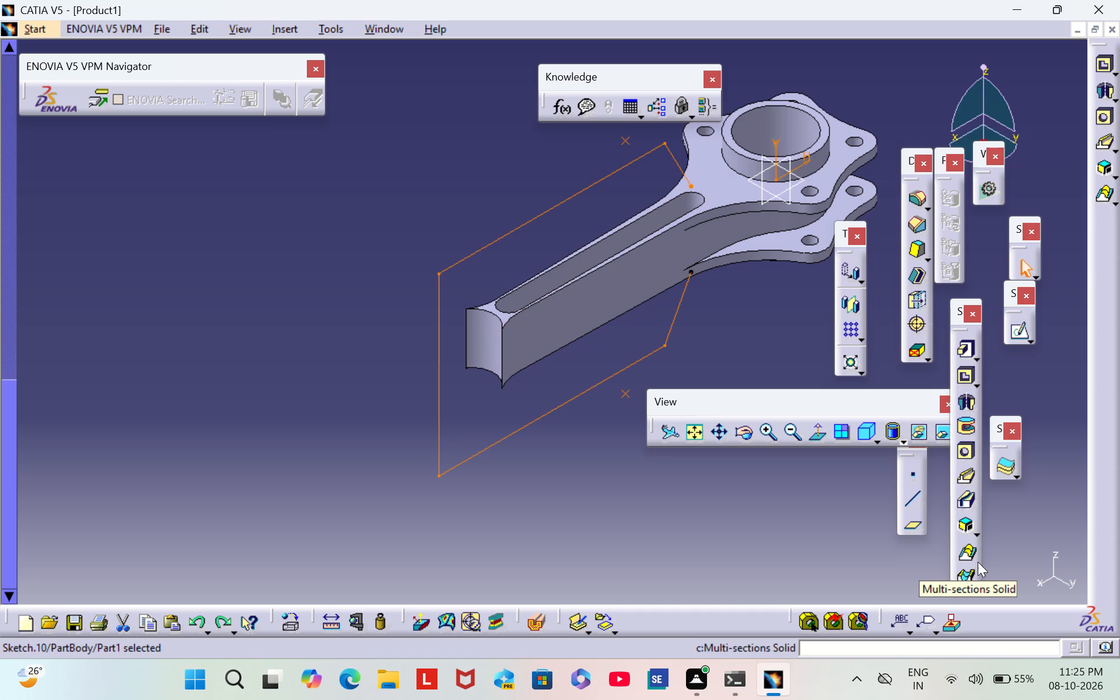
key(ctrl+z)
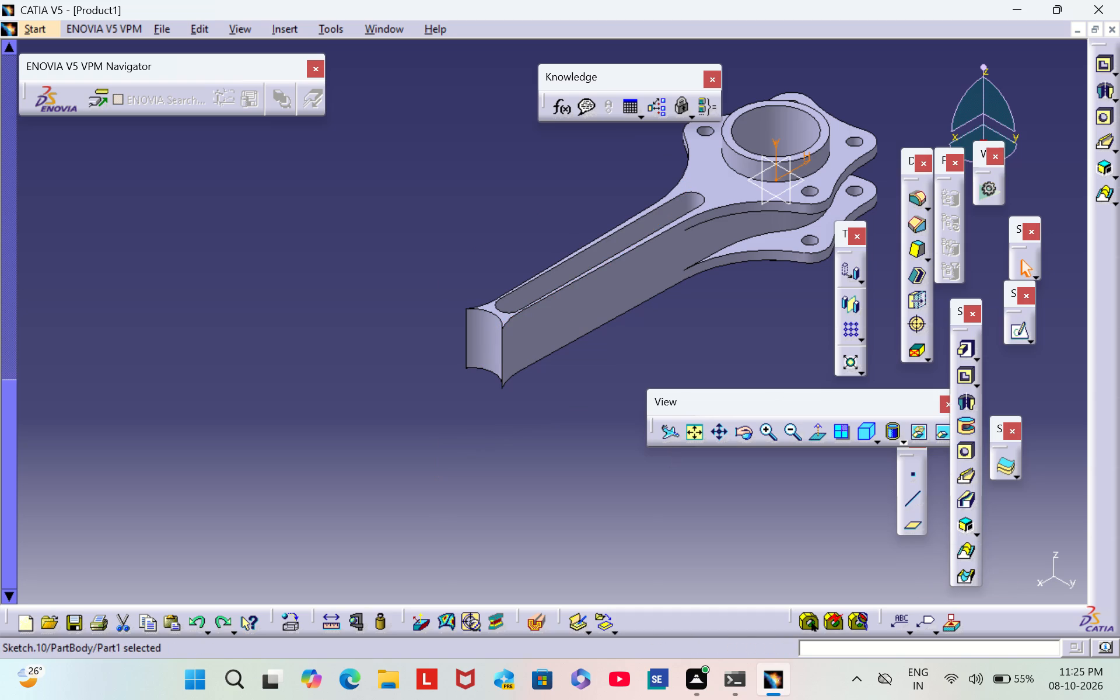
Reopen the side-profile sketch and delete the upper horizontal line and the two slanted lines on the profile's upper side.
click(1016, 337)
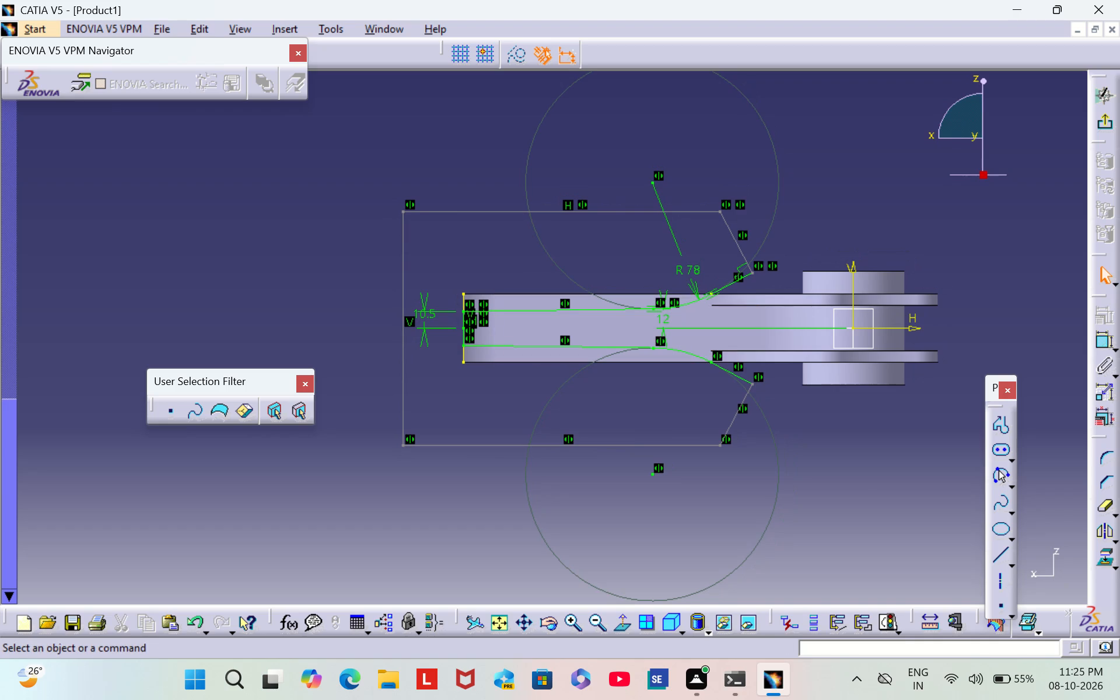
right_click(467, 211)
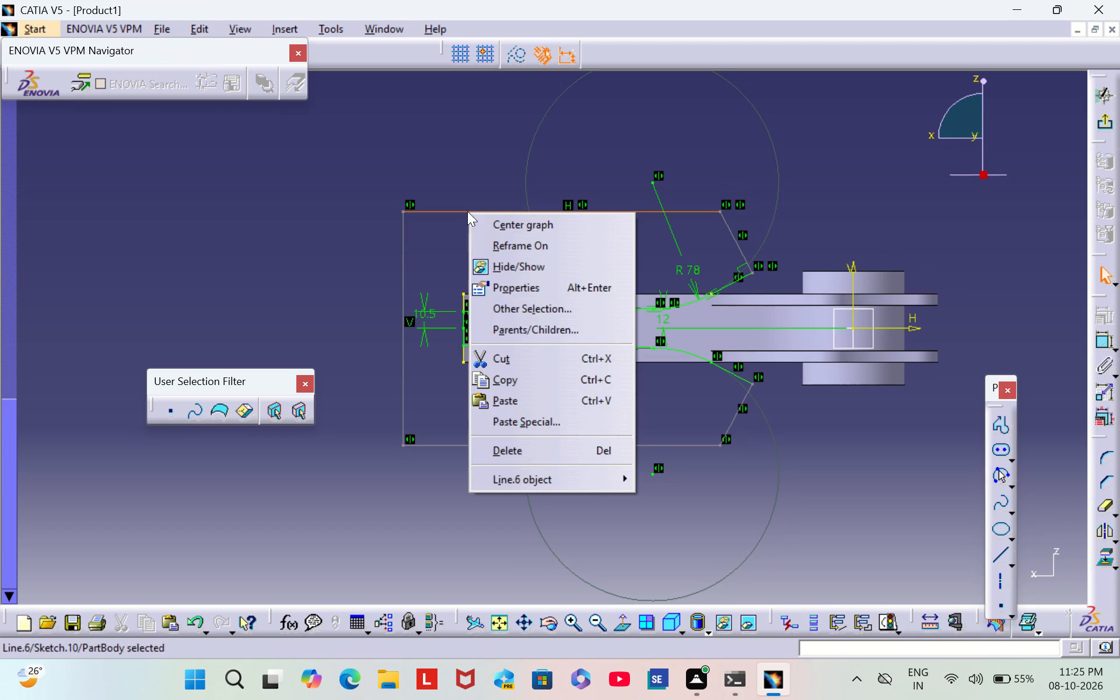
click(555, 449)
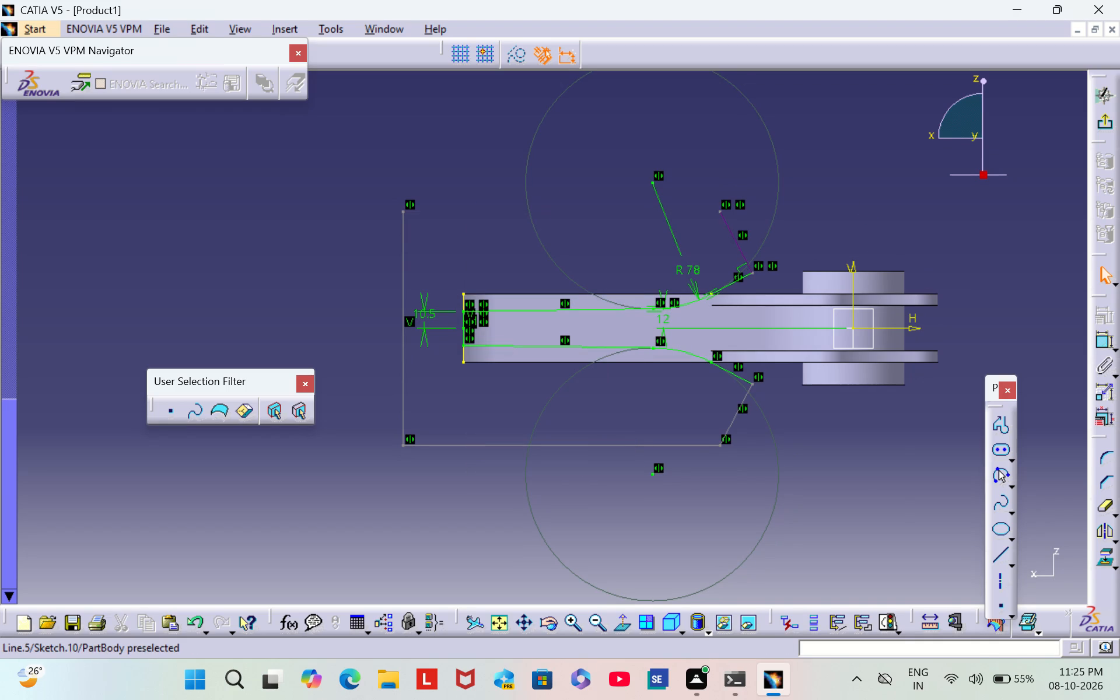
right_click(731, 235)
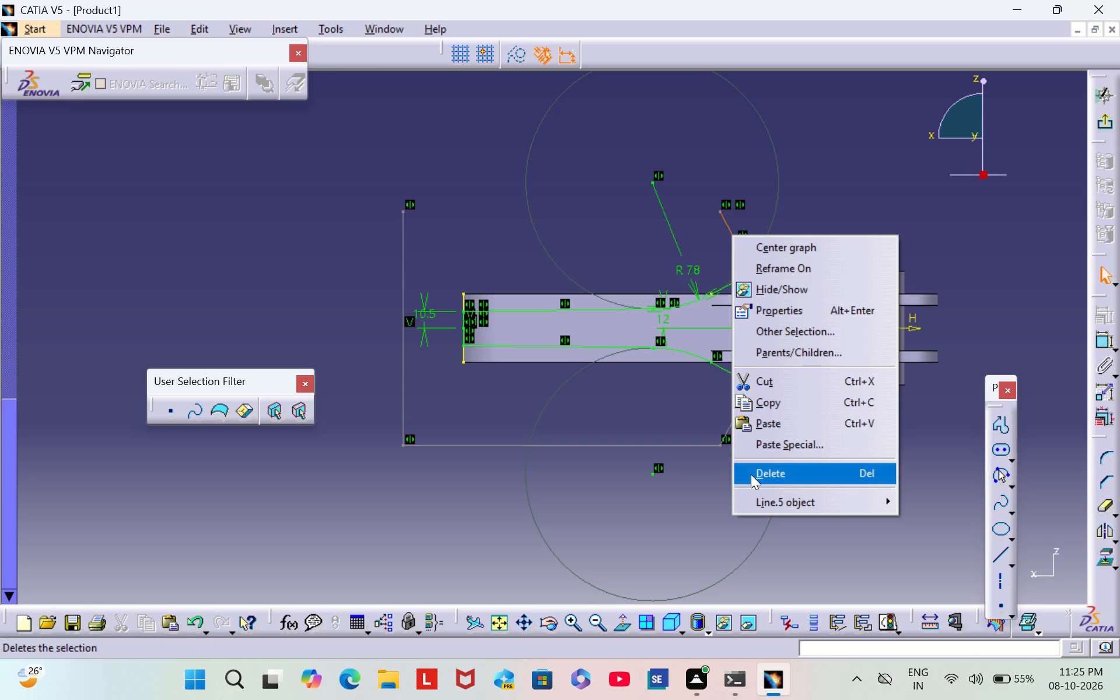
click(751, 474)
right_click(727, 286)
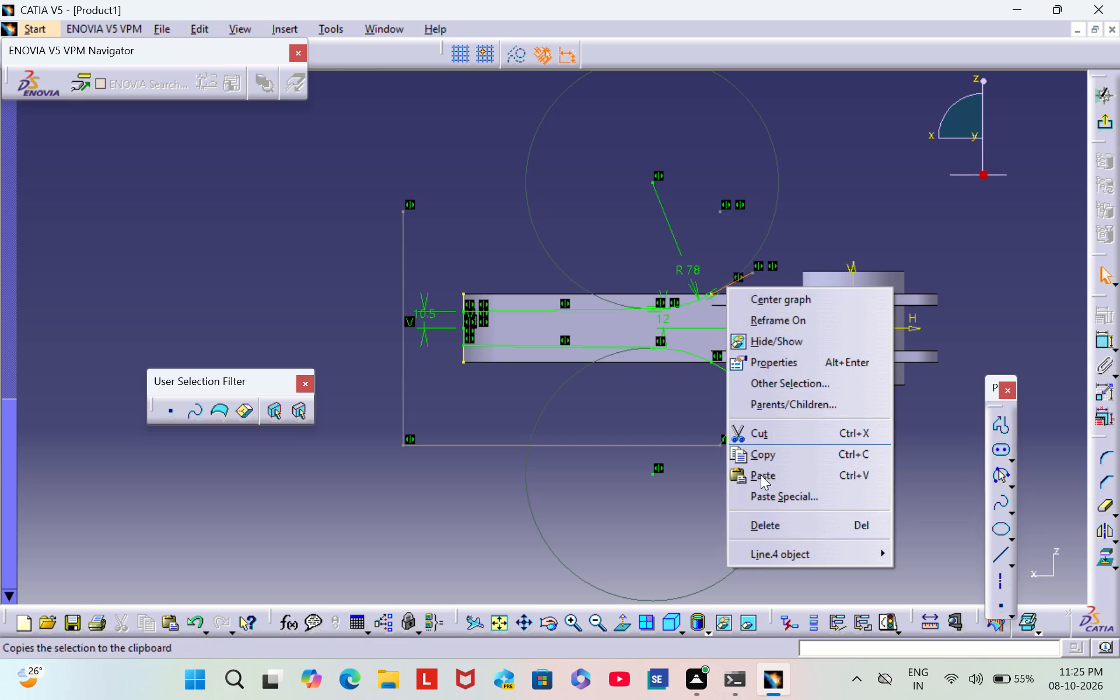
click(768, 524)
Delete the arc centres' symmetry constraint, the lower steep slanted line, the outer vertical line and the lower horizontal line.
click(731, 374)
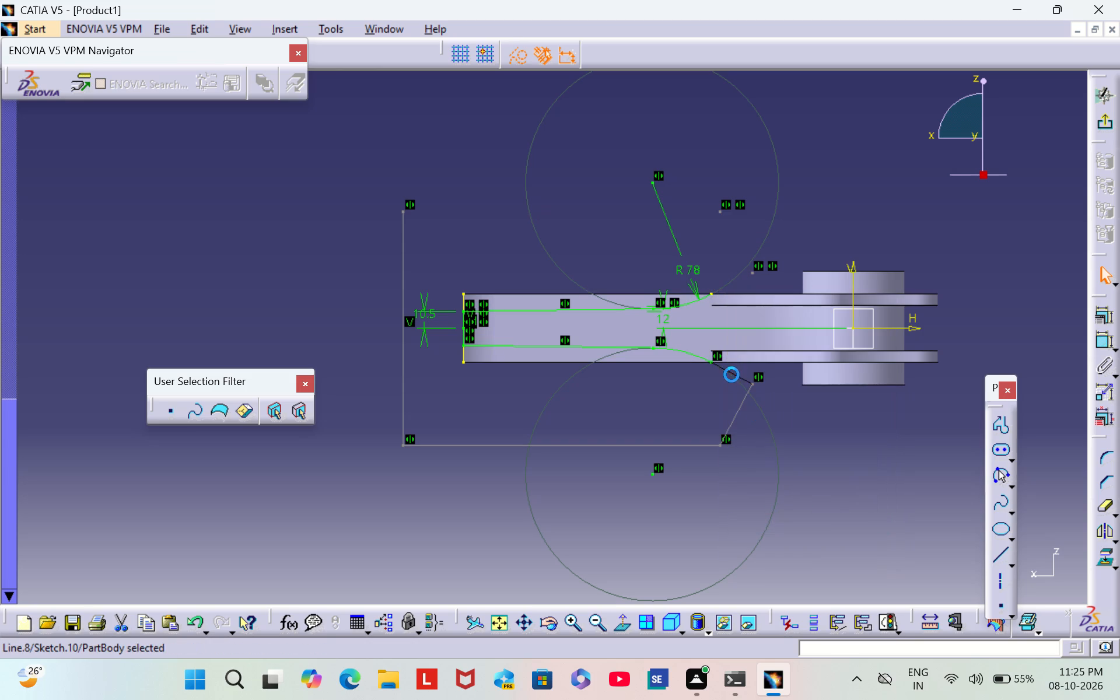
right_click(757, 404)
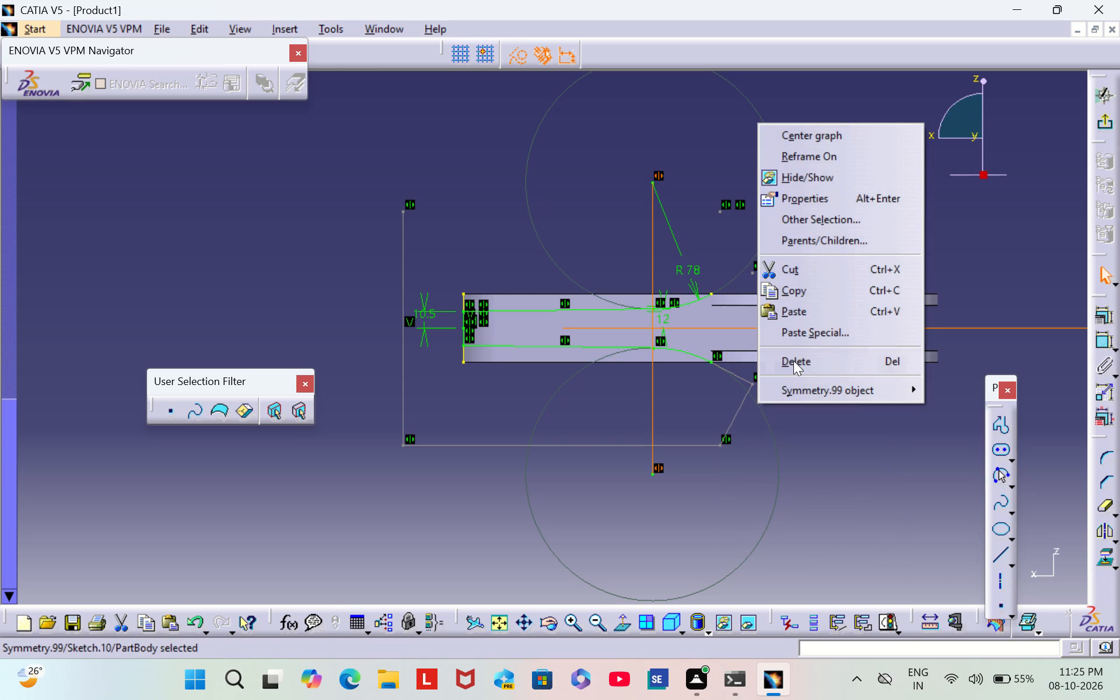
click(793, 360)
click(723, 433)
right_click(723, 433)
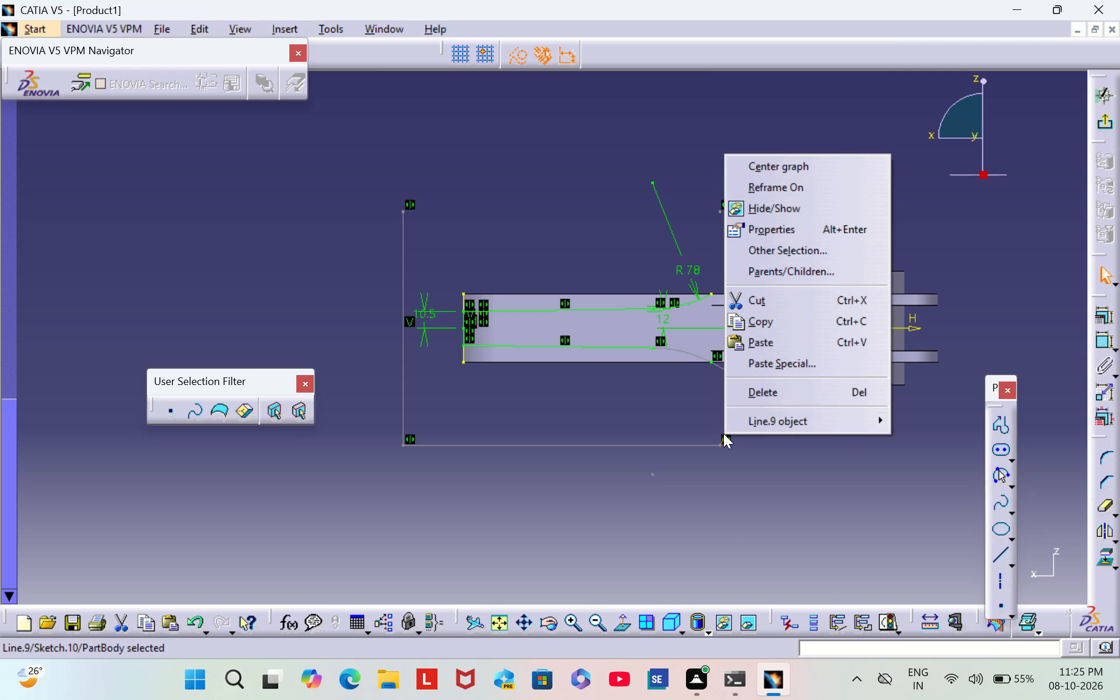
click(793, 384)
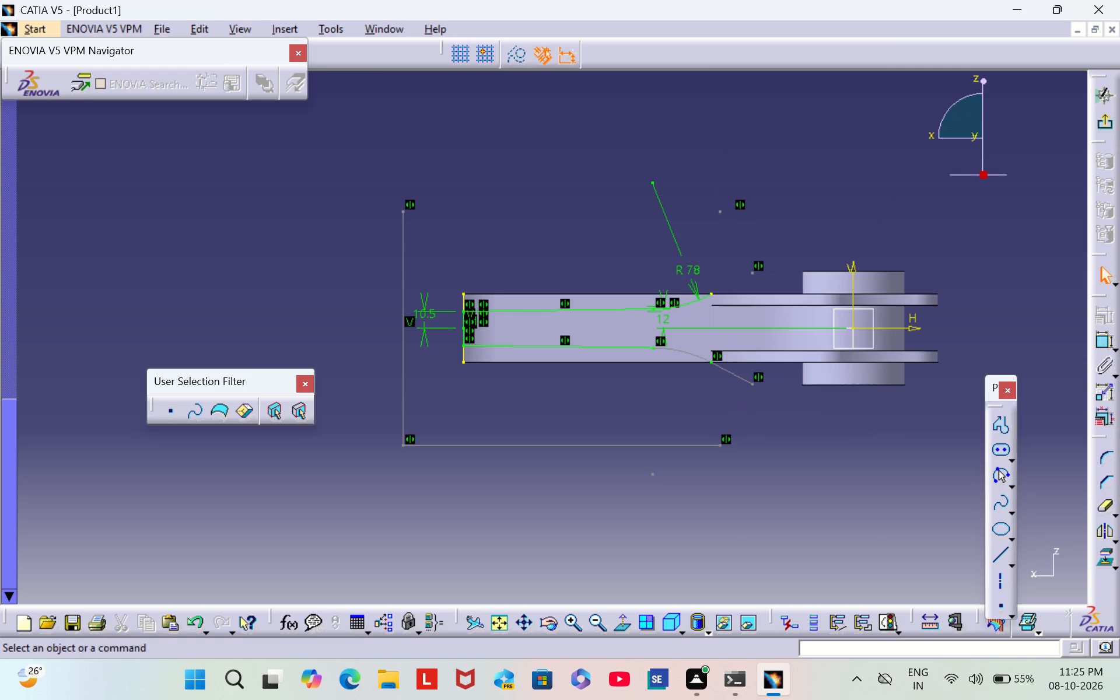
right_click(405, 306)
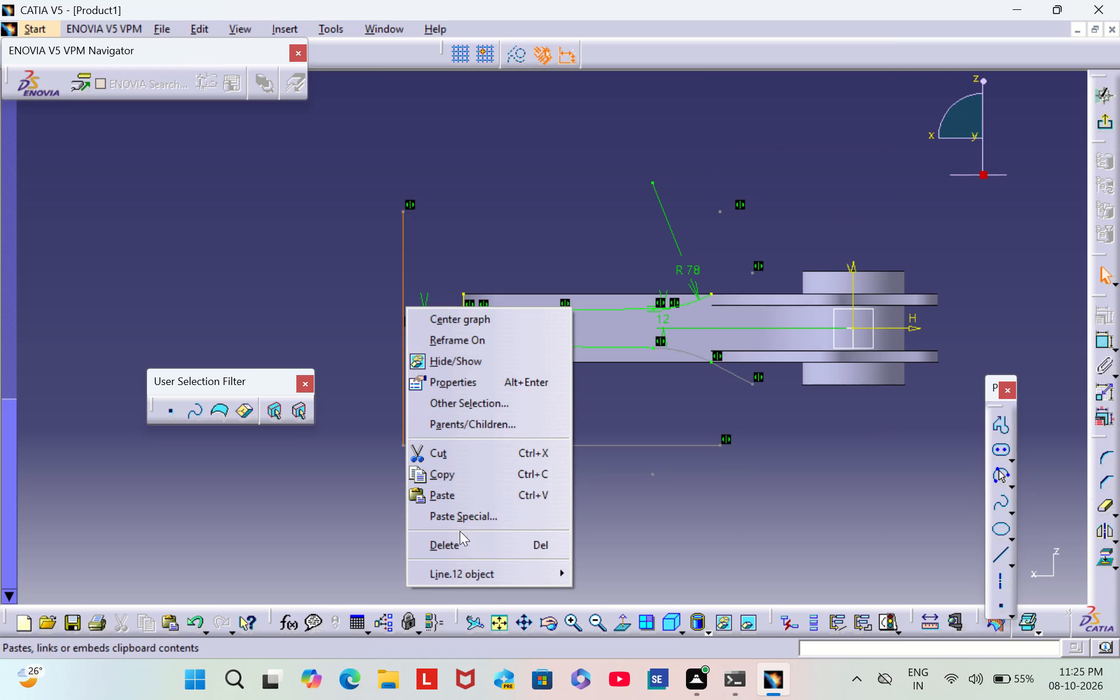
click(457, 540)
right_click(518, 445)
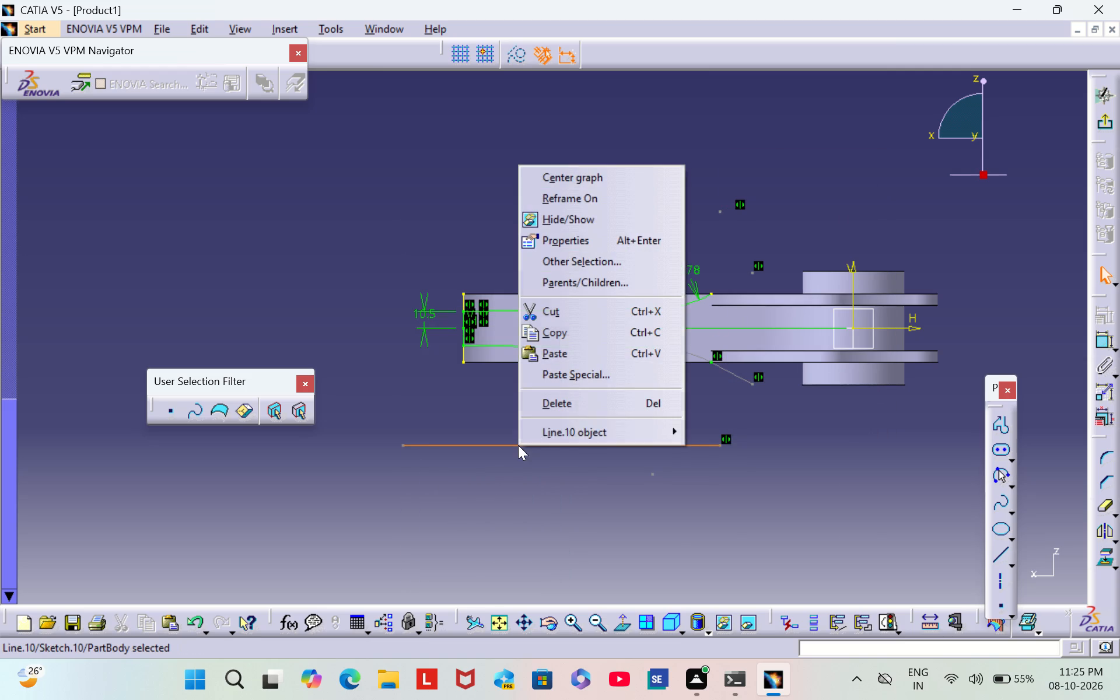
click(570, 394)
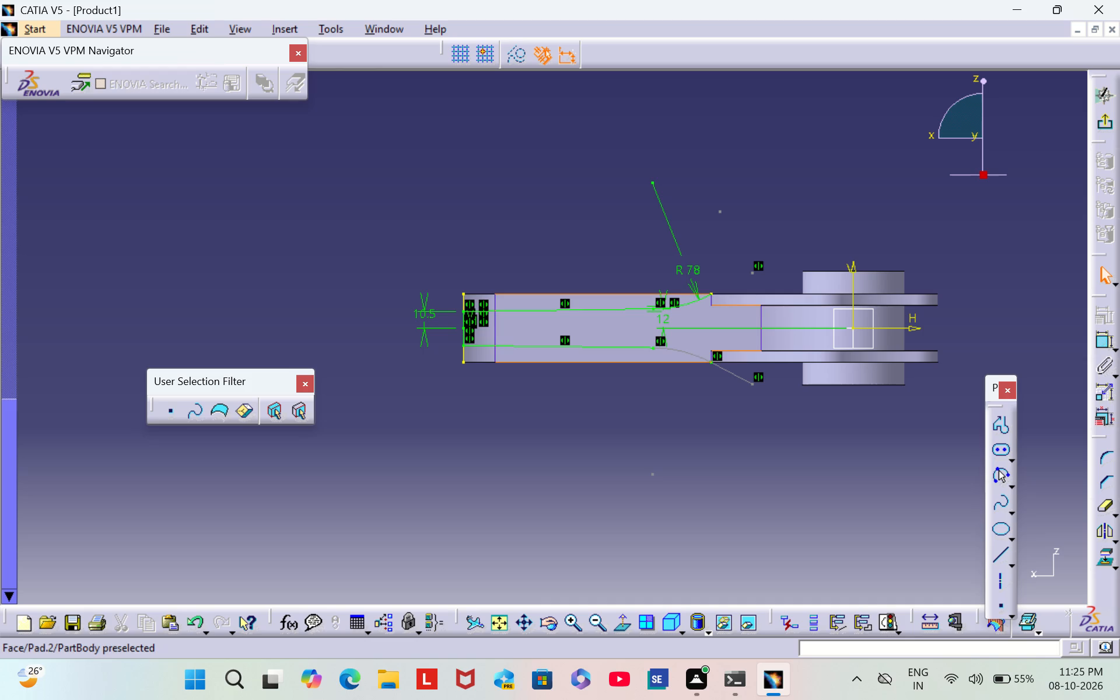
Delete the upper inner line and the R 78 arc from the side profile.
right_click(516, 308)
click(566, 541)
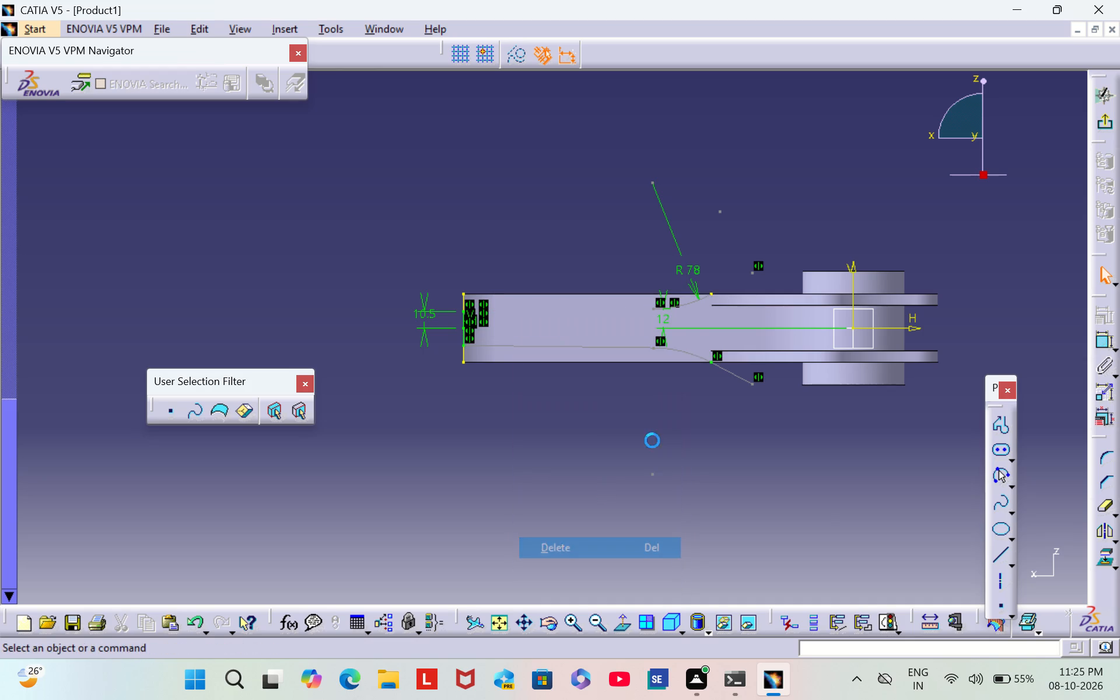
right_click(700, 297)
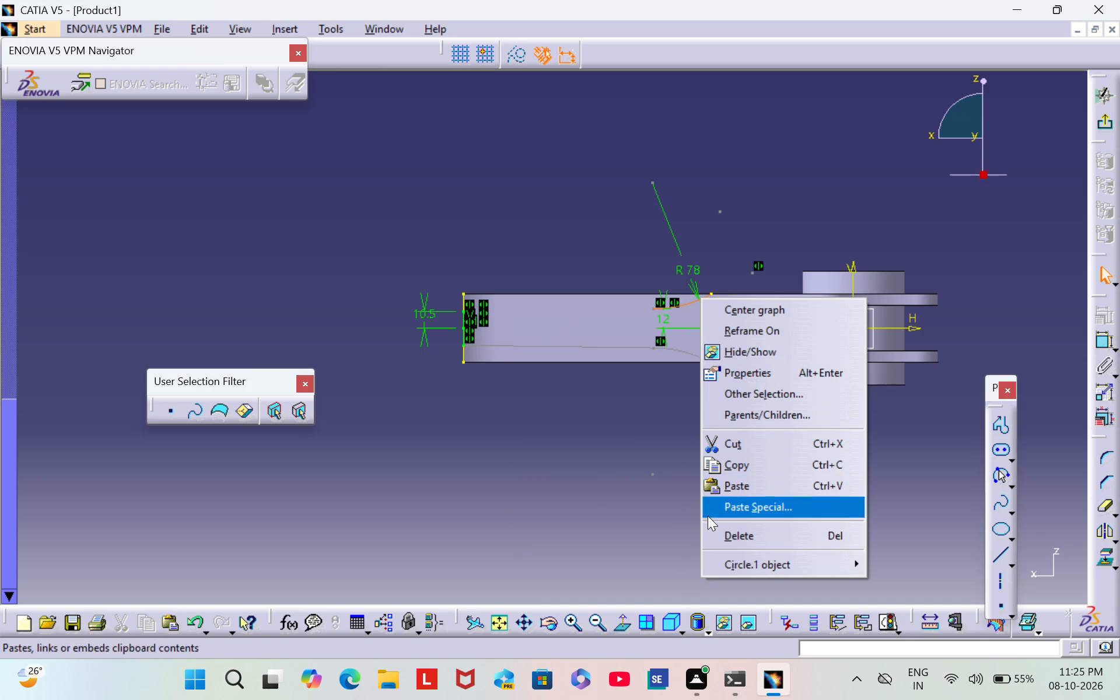
click(710, 527)
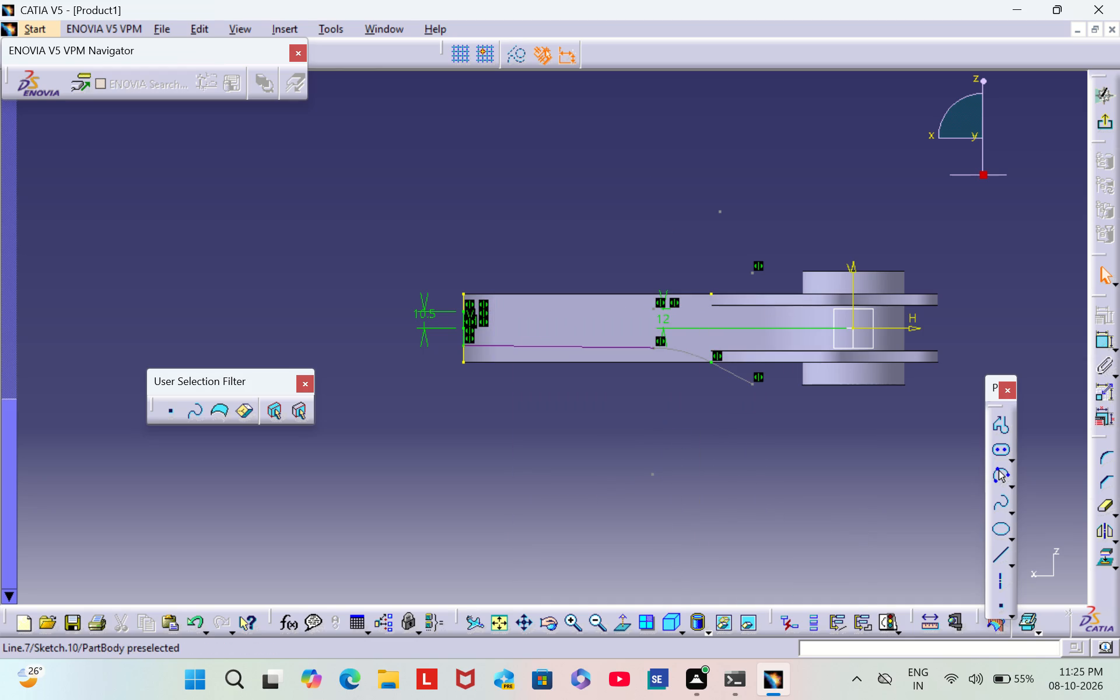
Delete the lower inner line, the lower slanted line, the lower arc and the two short vertical lines at the arm's outer end.
right_click(569, 346)
click(612, 587)
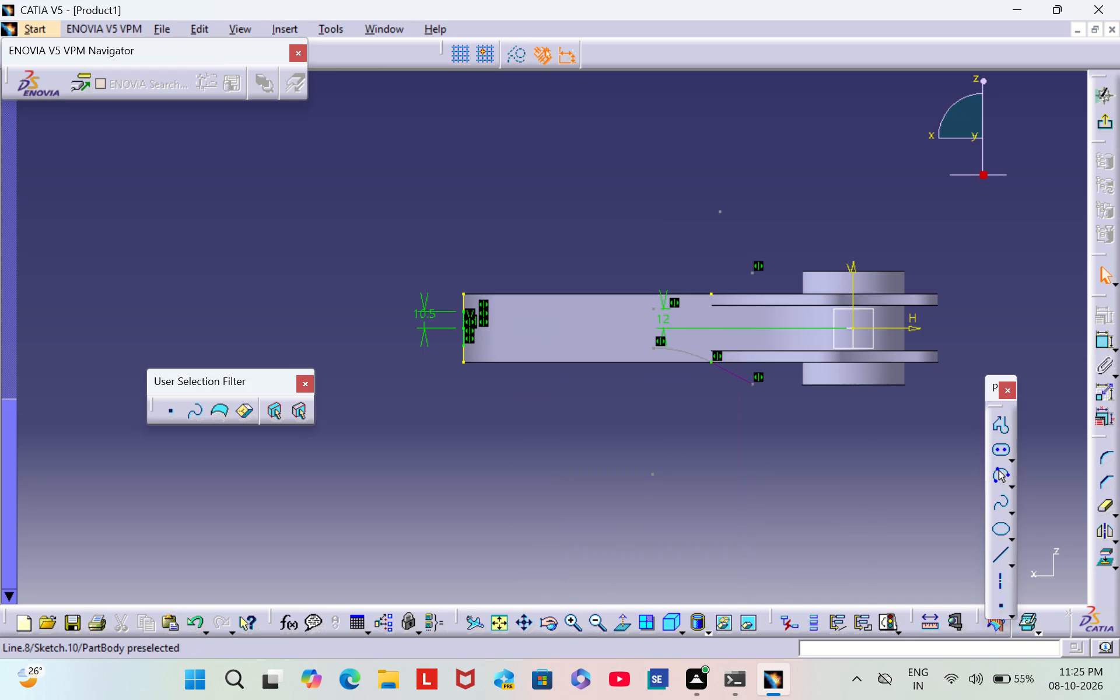
right_click(741, 376)
click(783, 611)
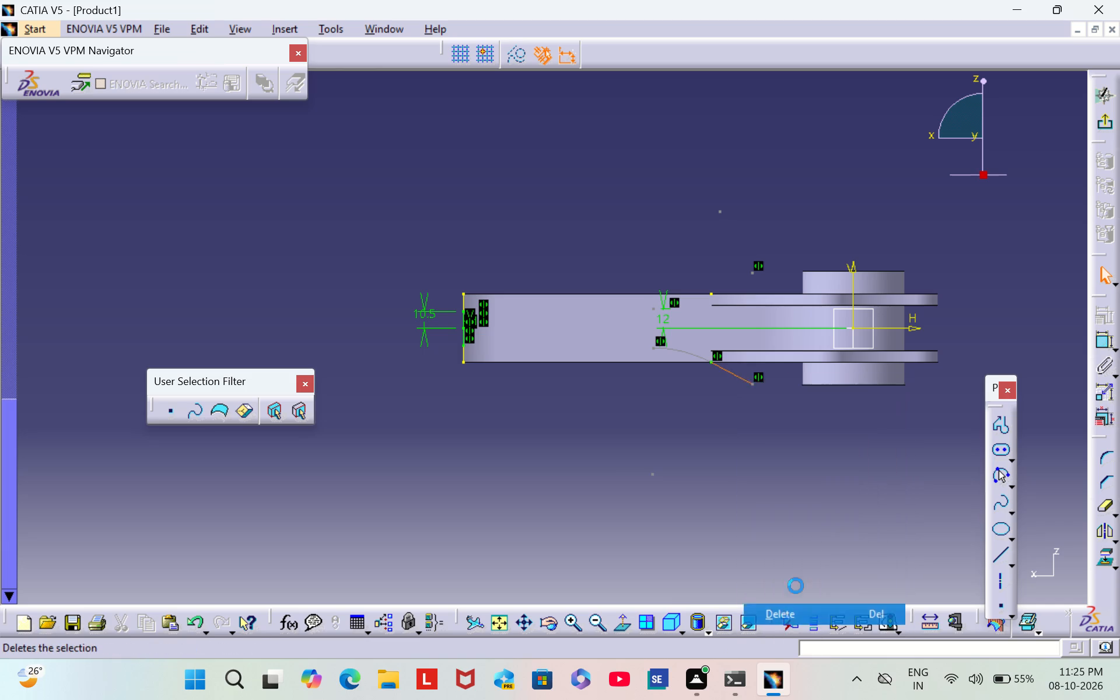
right_click(678, 352)
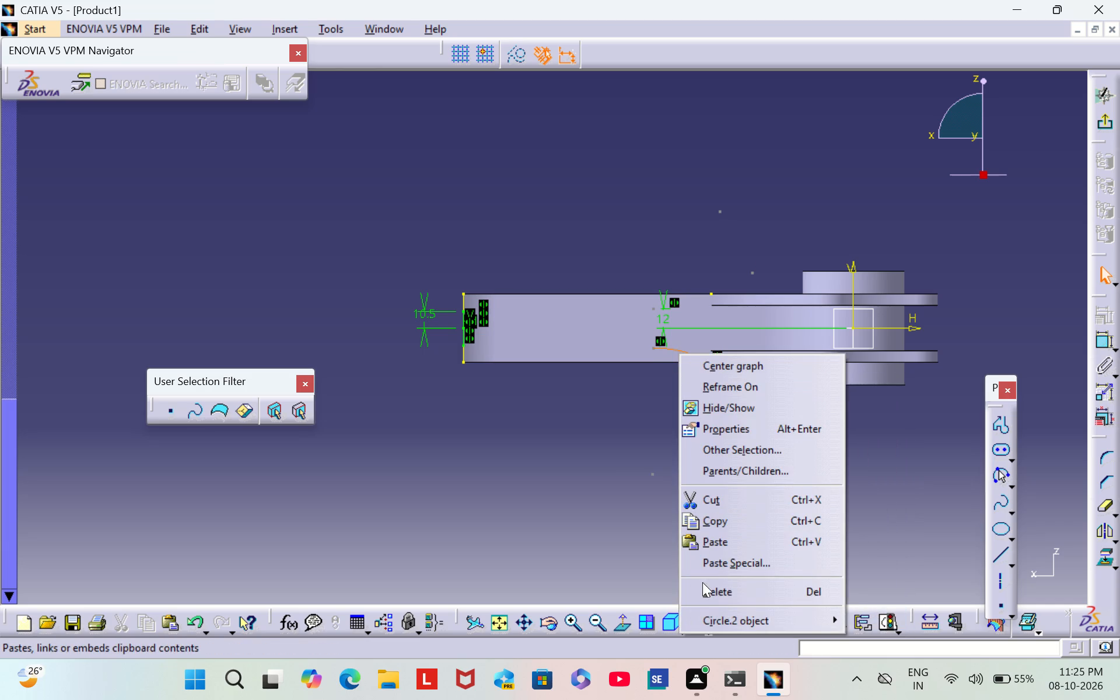
click(706, 594)
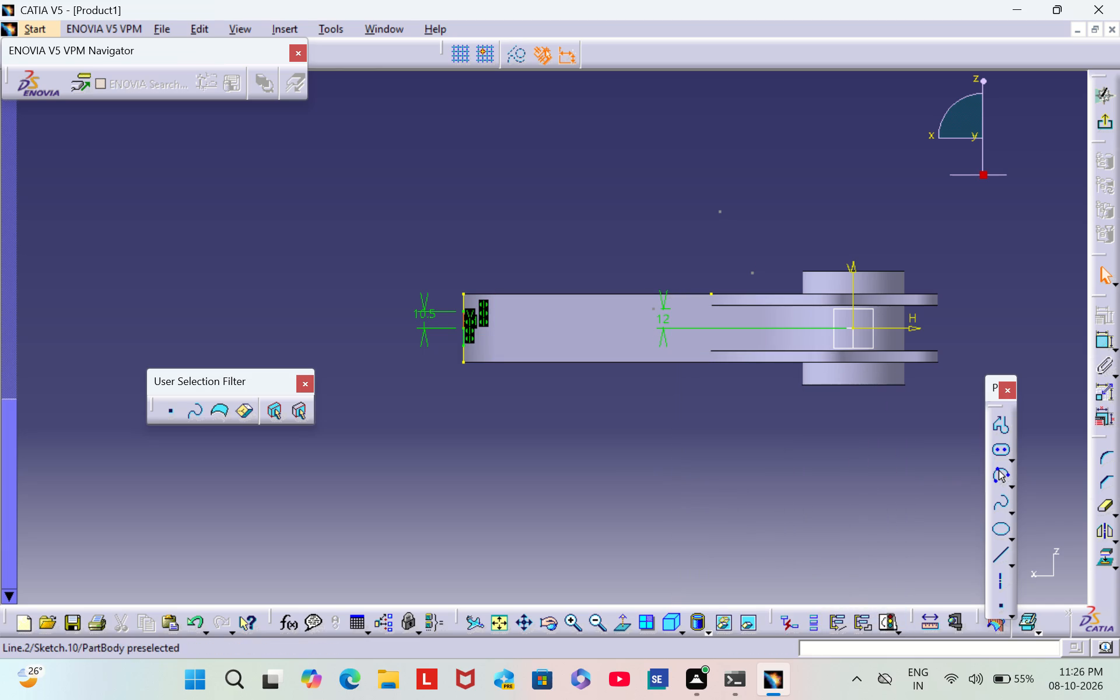
right_click(460, 319)
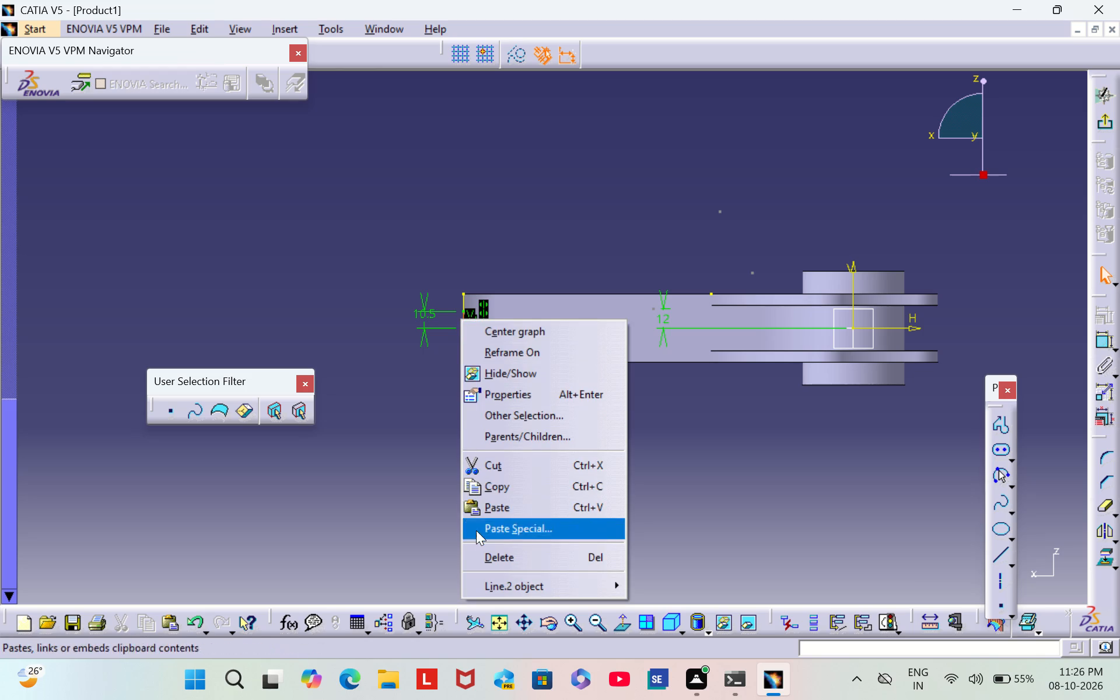
click(490, 552)
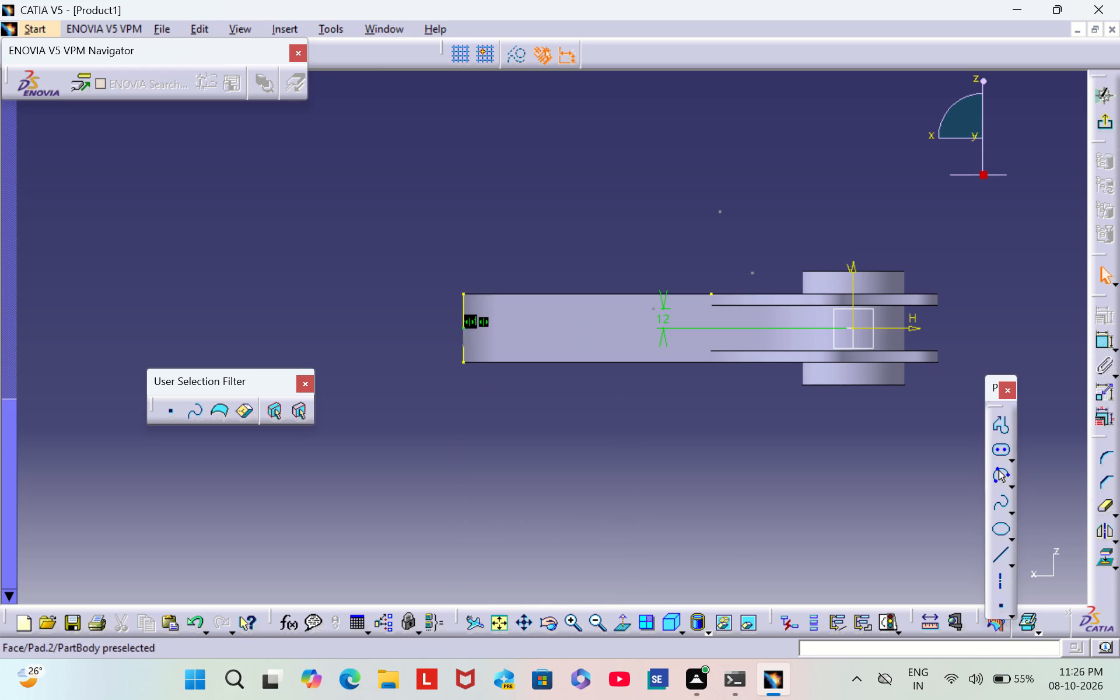
right_click(462, 335)
click(494, 572)
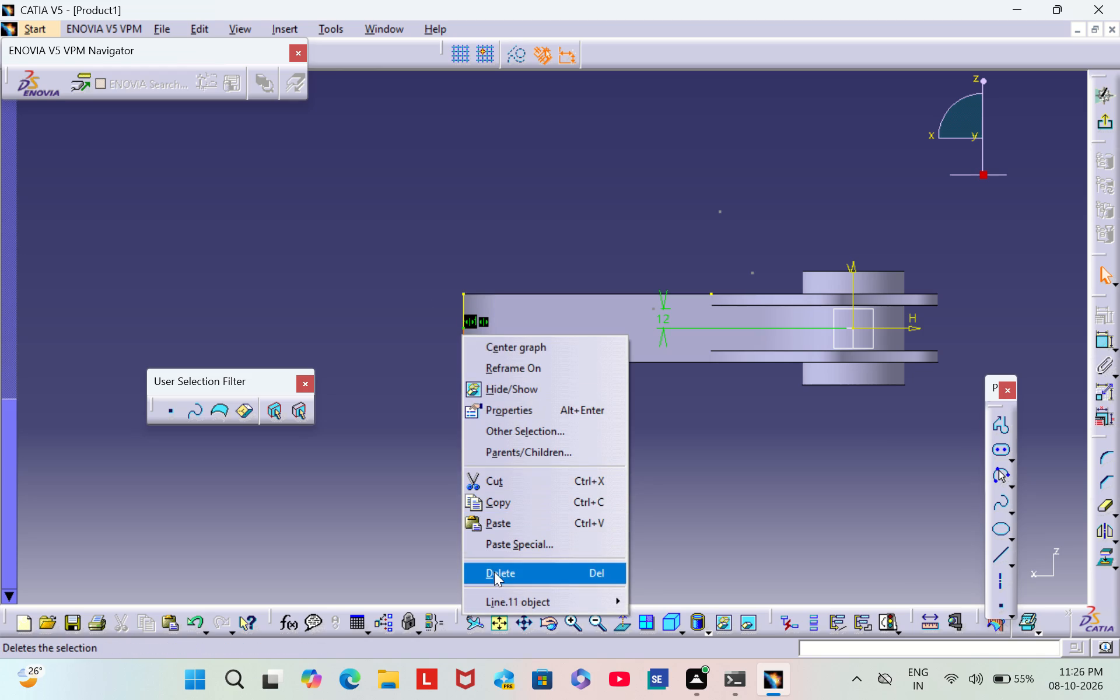
Delete the leftover sketch points, the projected end edge with its midpoint, and the point carrying the 12 mm dimension.
right_click(722, 210)
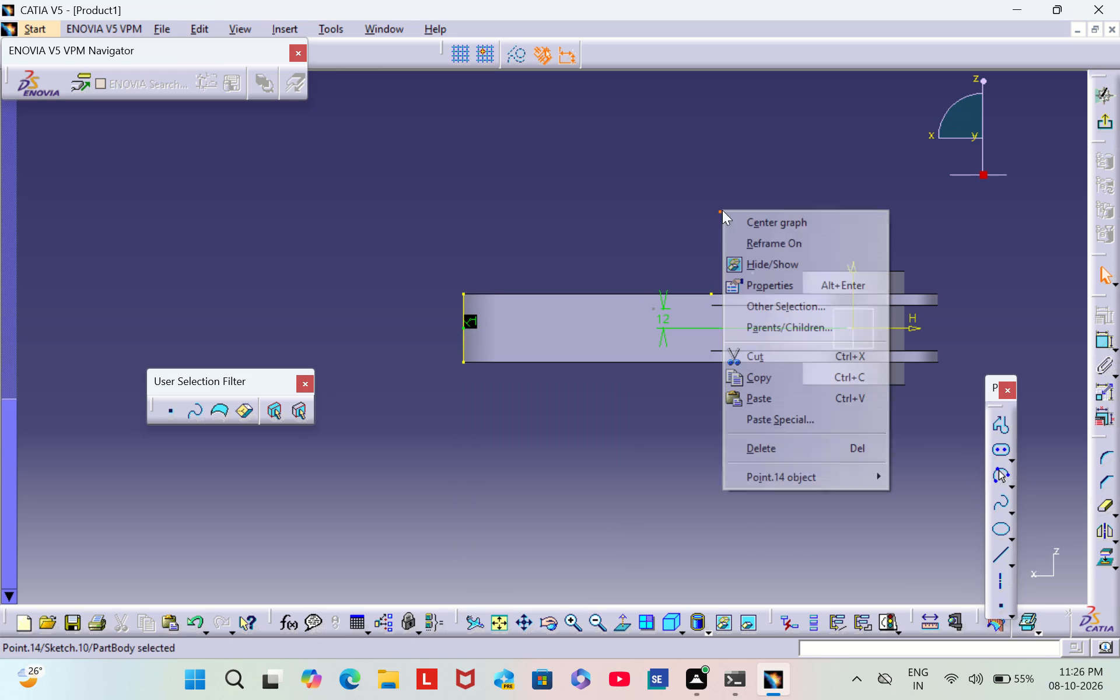
click(747, 442)
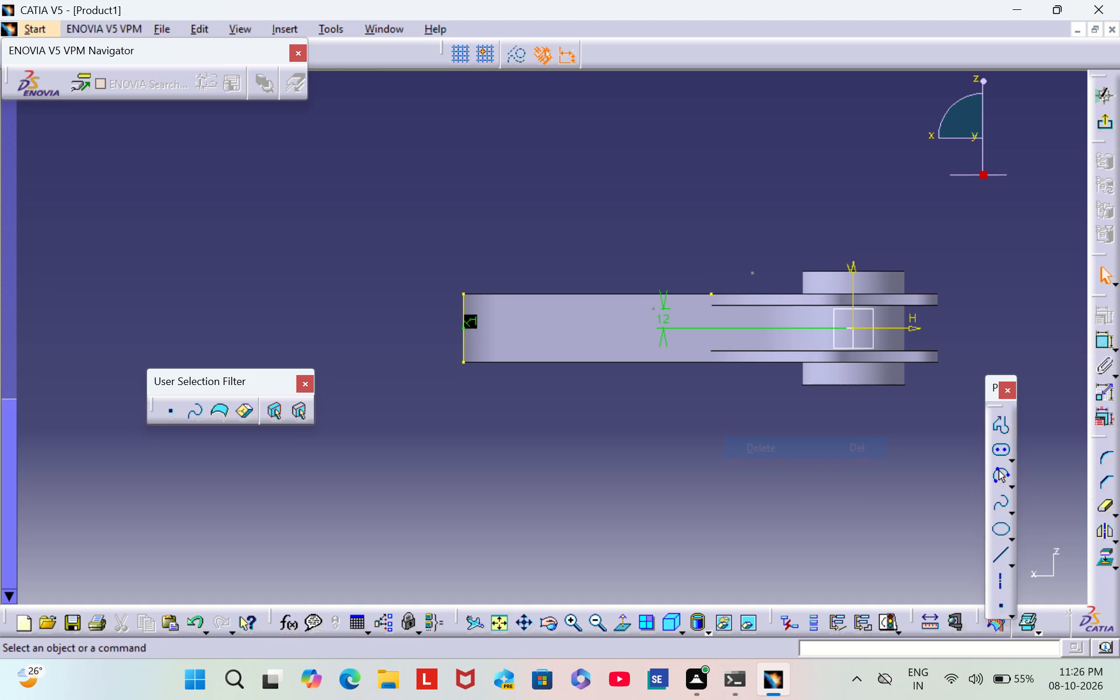
right_click(753, 272)
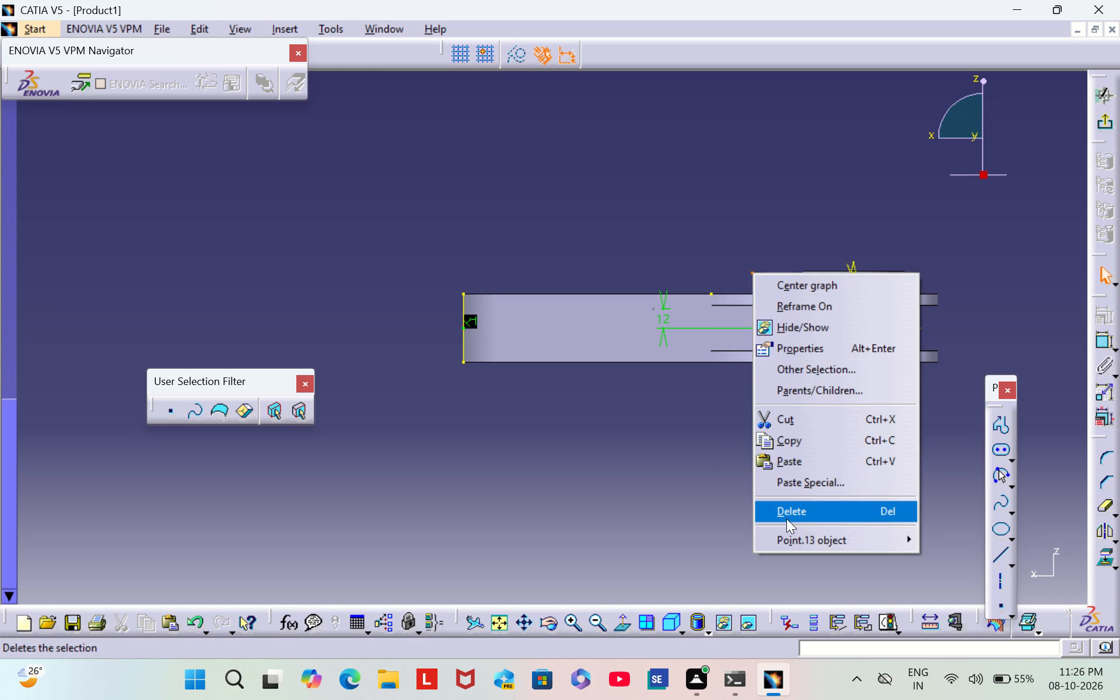
click(787, 510)
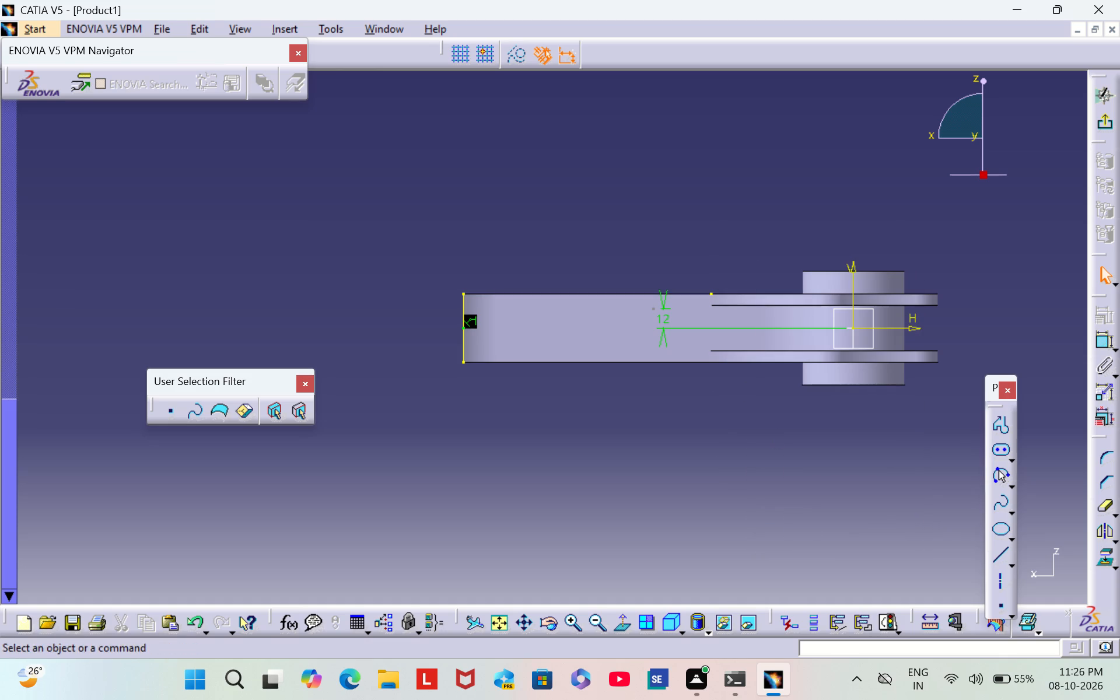
right_click(709, 293)
click(737, 527)
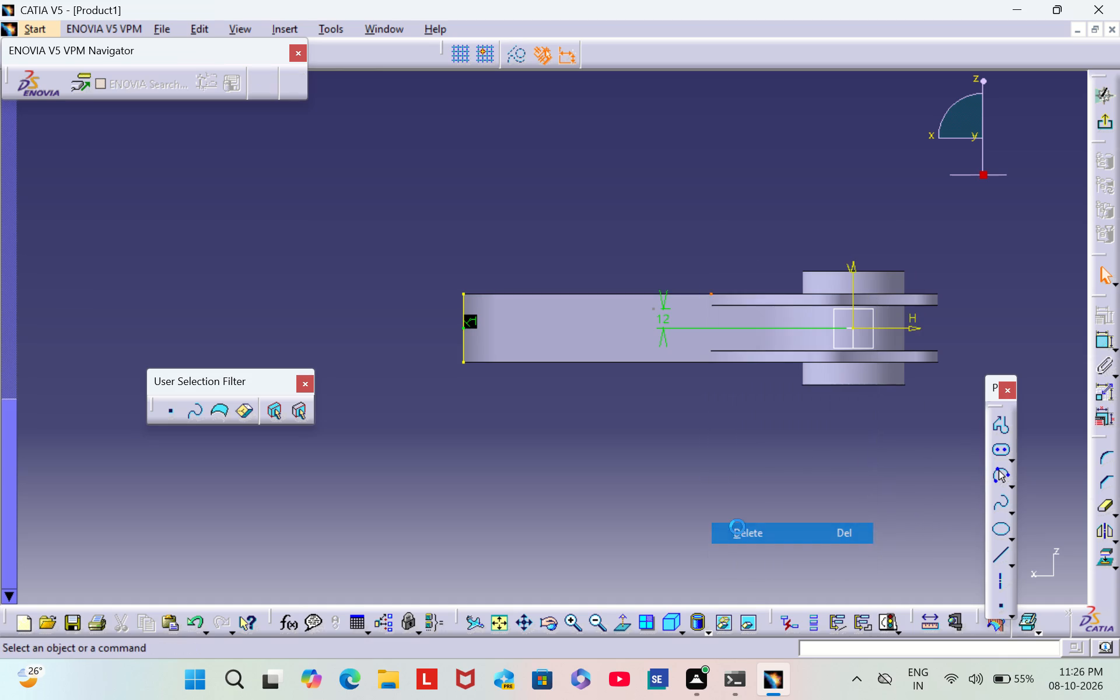
right_click(463, 323)
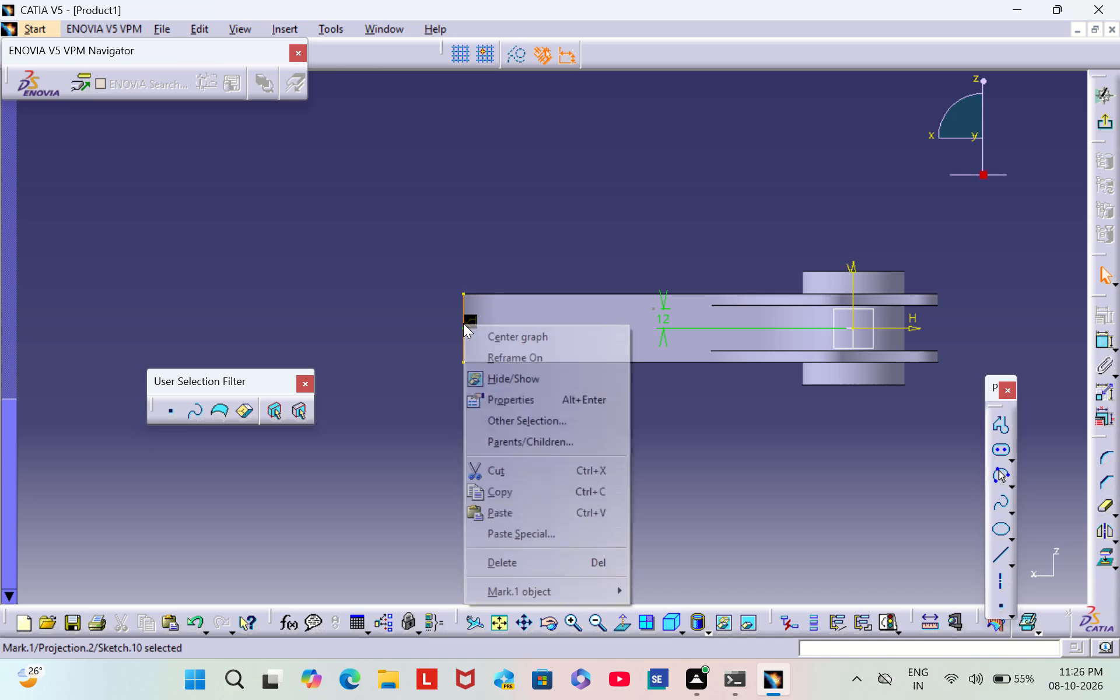
click(501, 552)
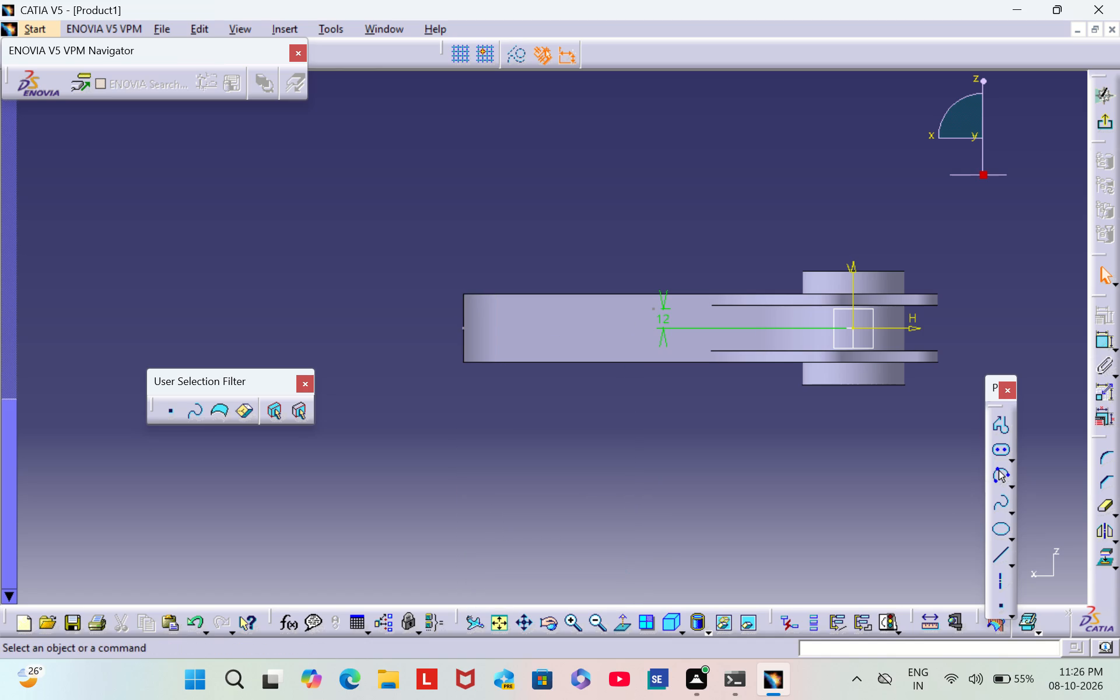
right_click(464, 330)
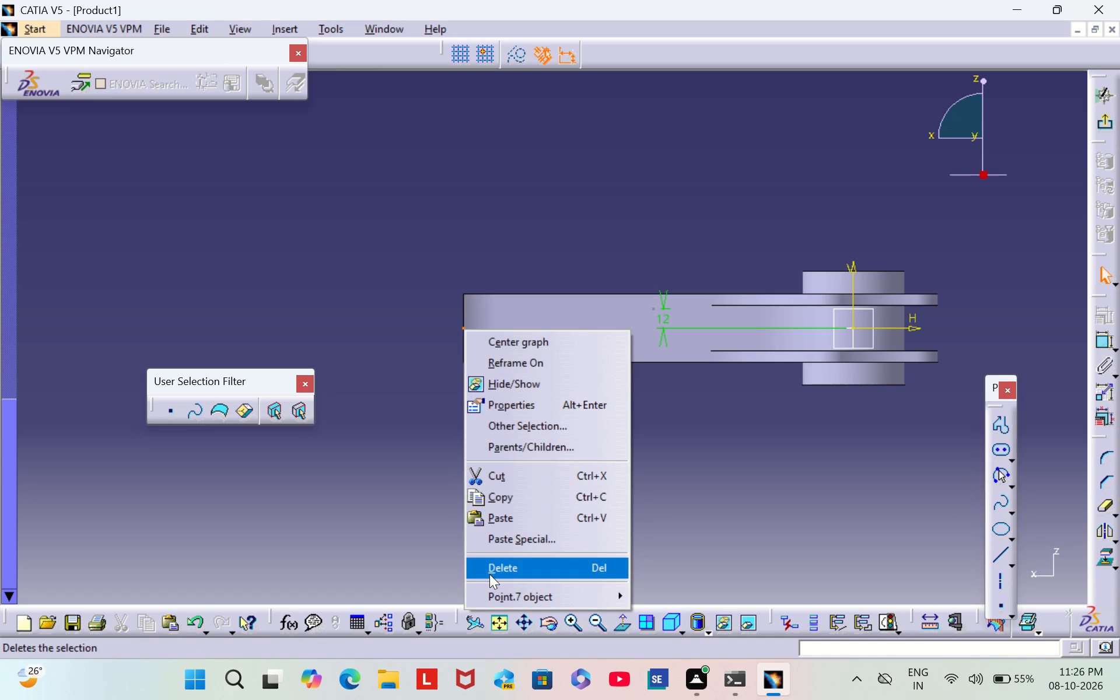
right_click(491, 574)
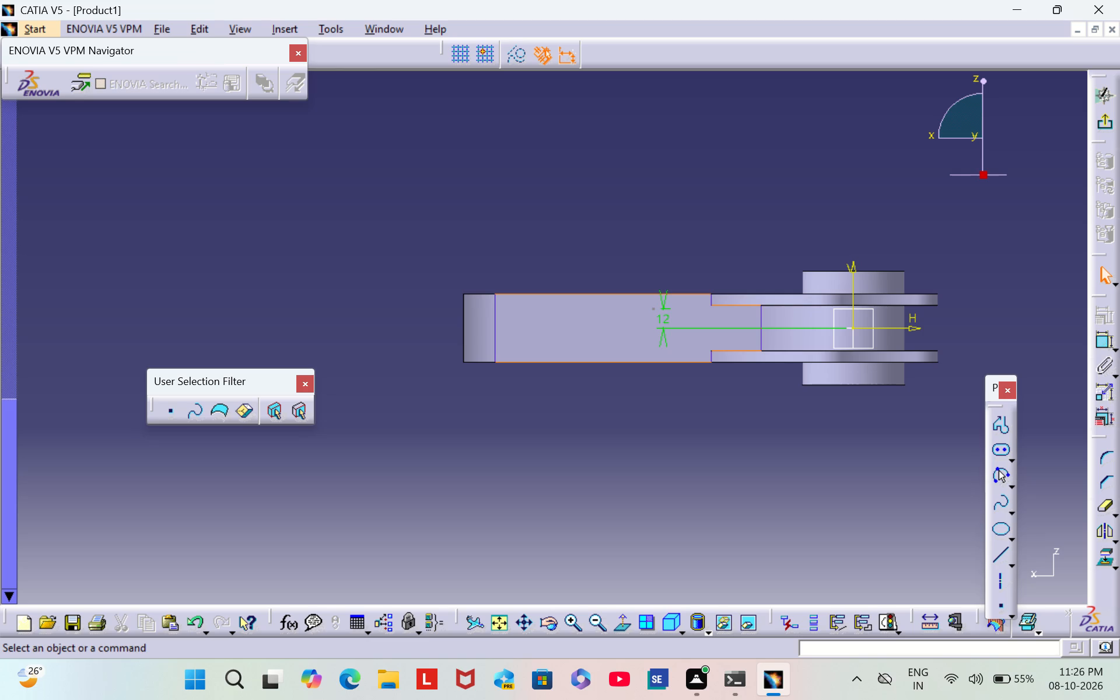
right_click(649, 310)
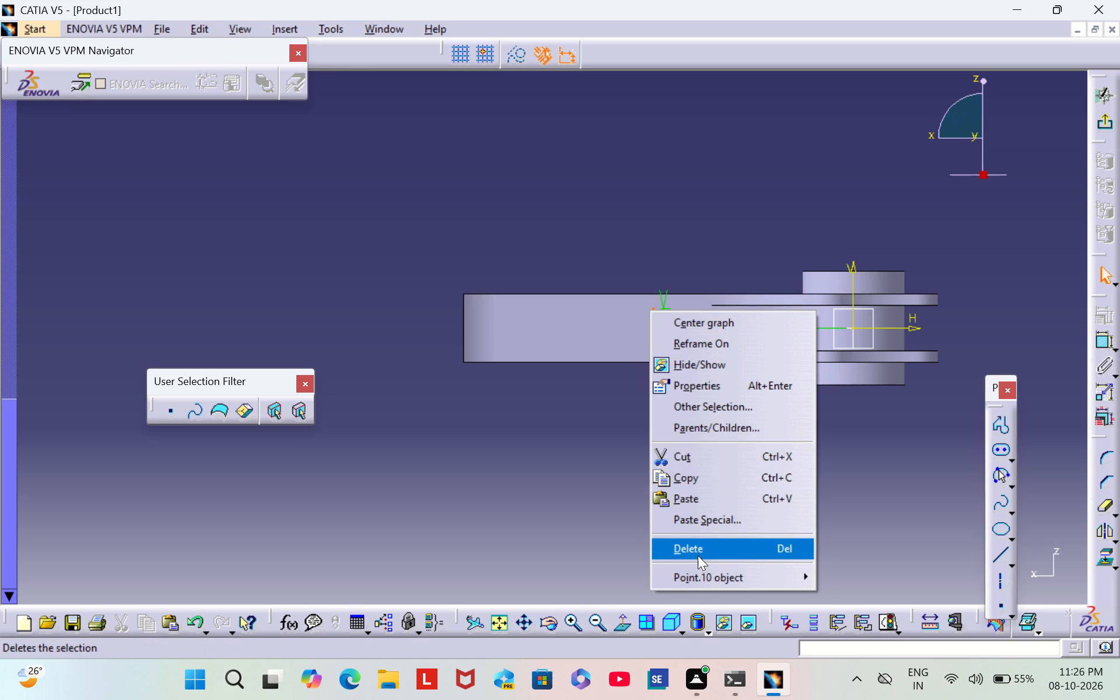
click(699, 544)
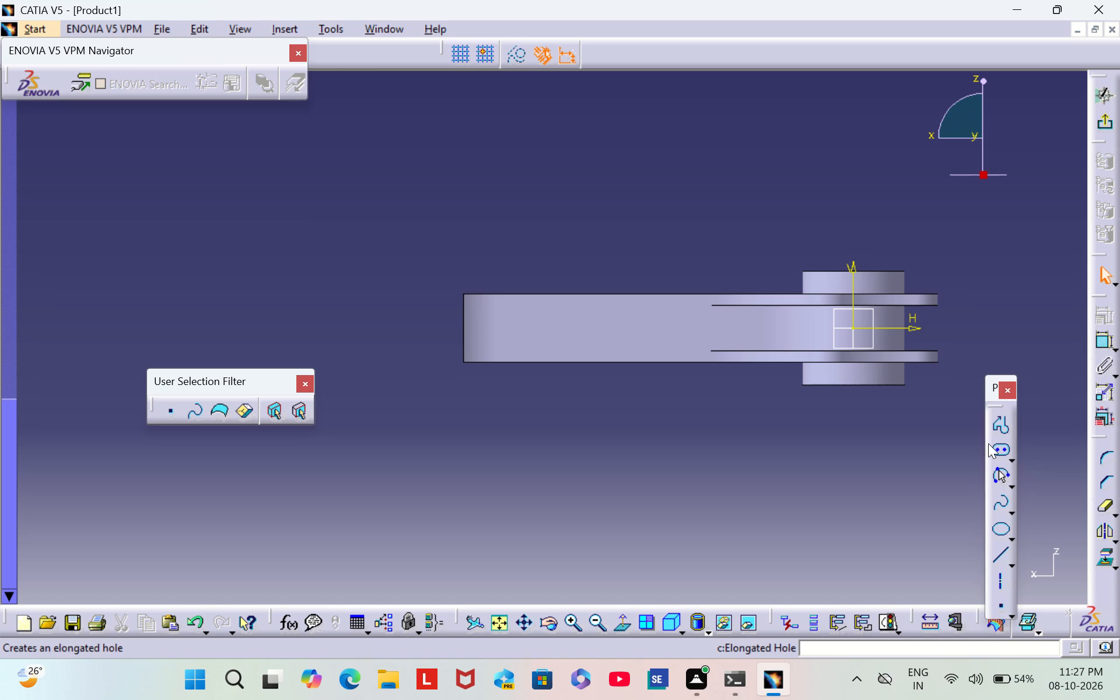
Project the arm's outer end edge into the sketch as a construction element, ending with construction mode switched off.
click(512, 54)
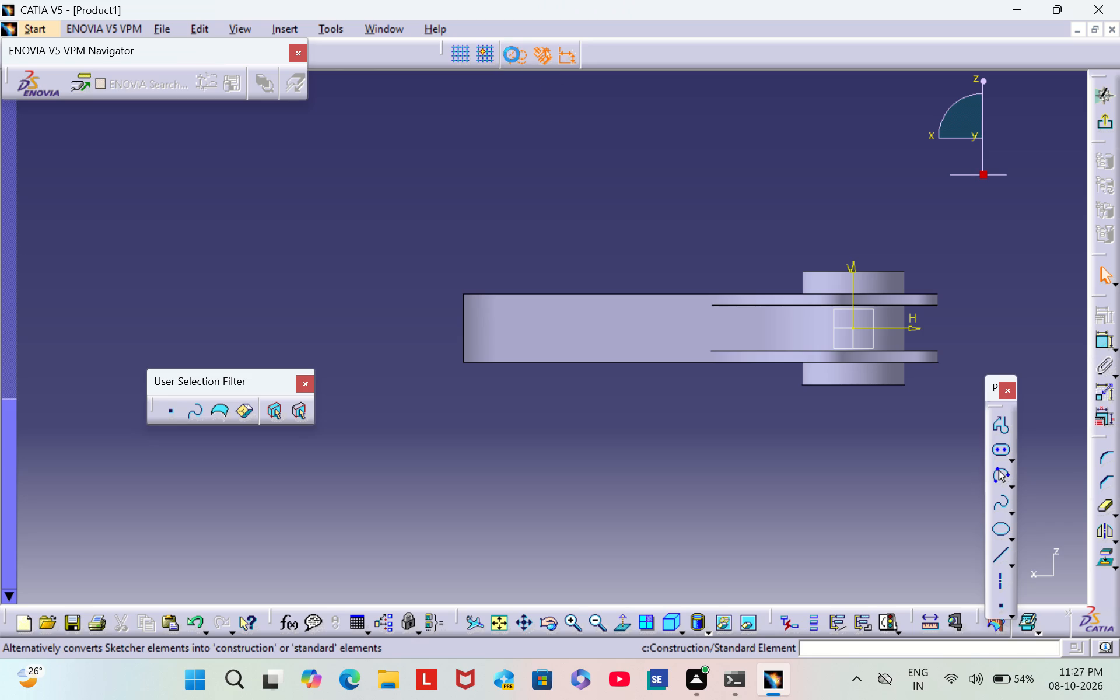
click(1109, 559)
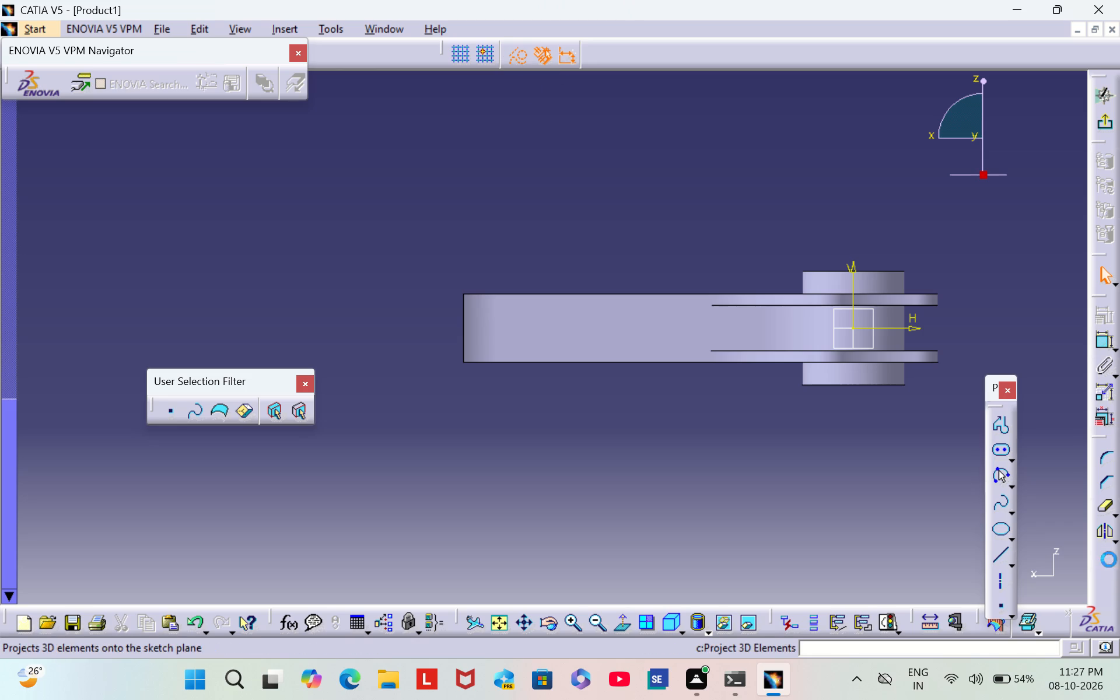
click(458, 331)
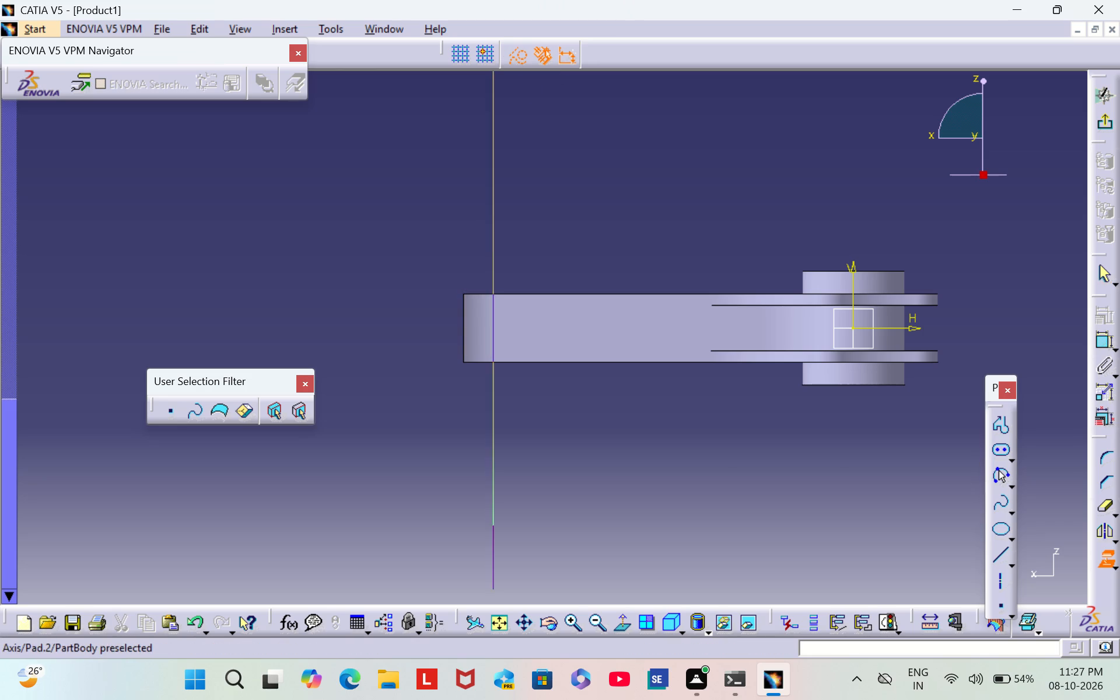
click(463, 331)
click(566, 219)
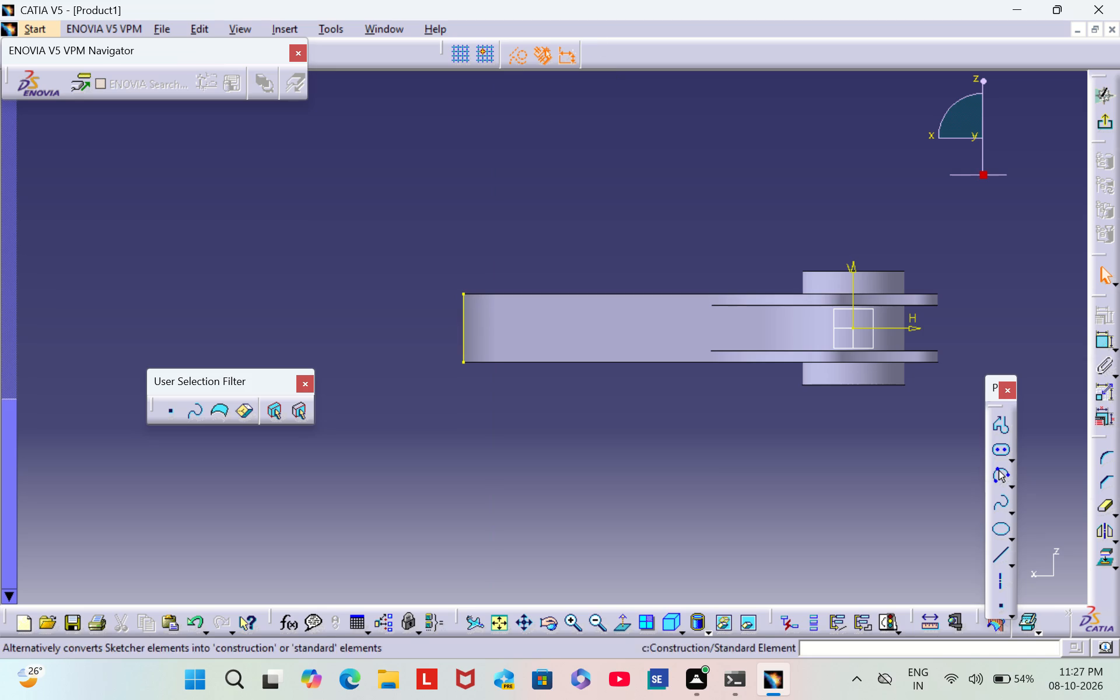
click(520, 54)
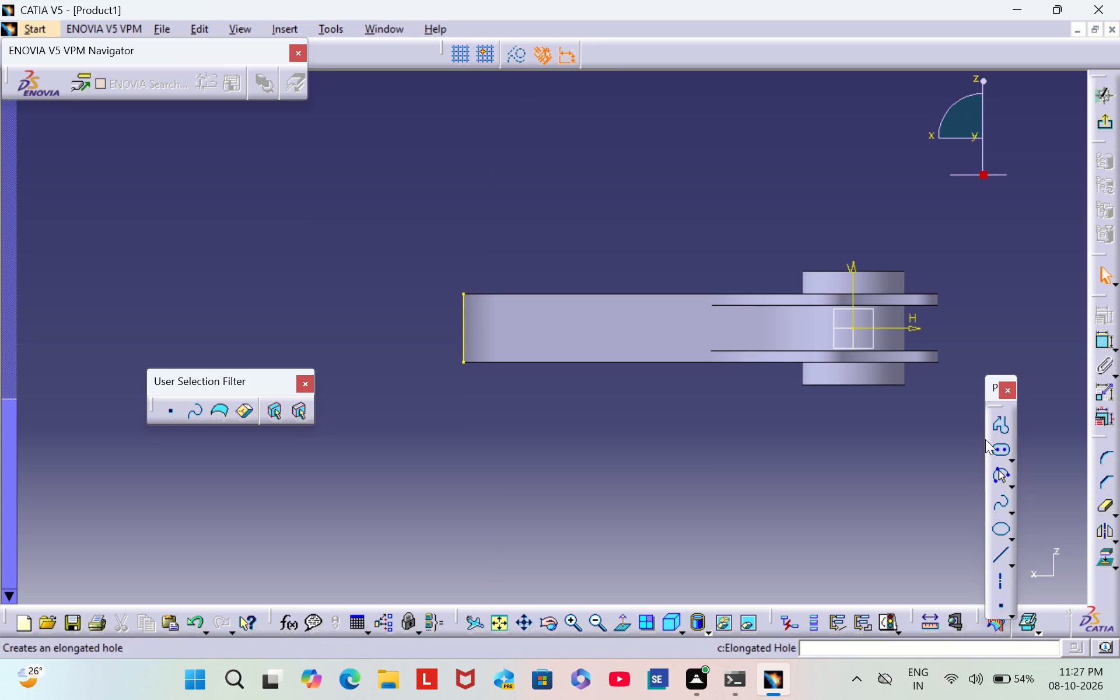
Sketch a profile from the projected edge's midpoint, about 10.7 mm up the edge, continuing with a slightly rising line about 146 mm long.
click(997, 427)
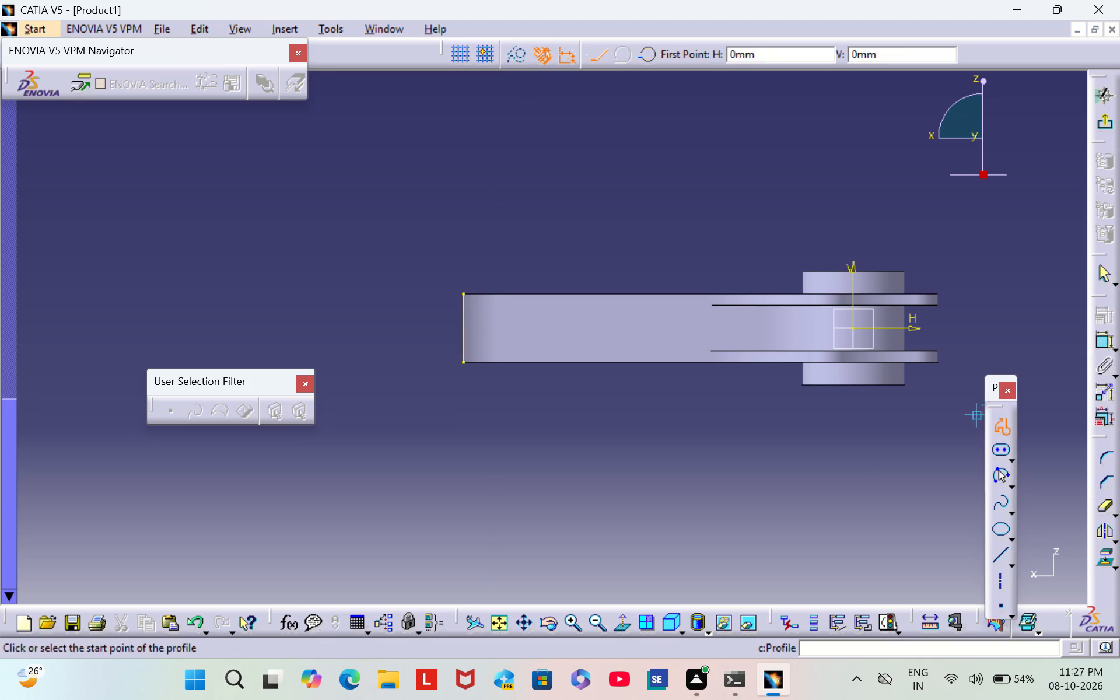
click(461, 327)
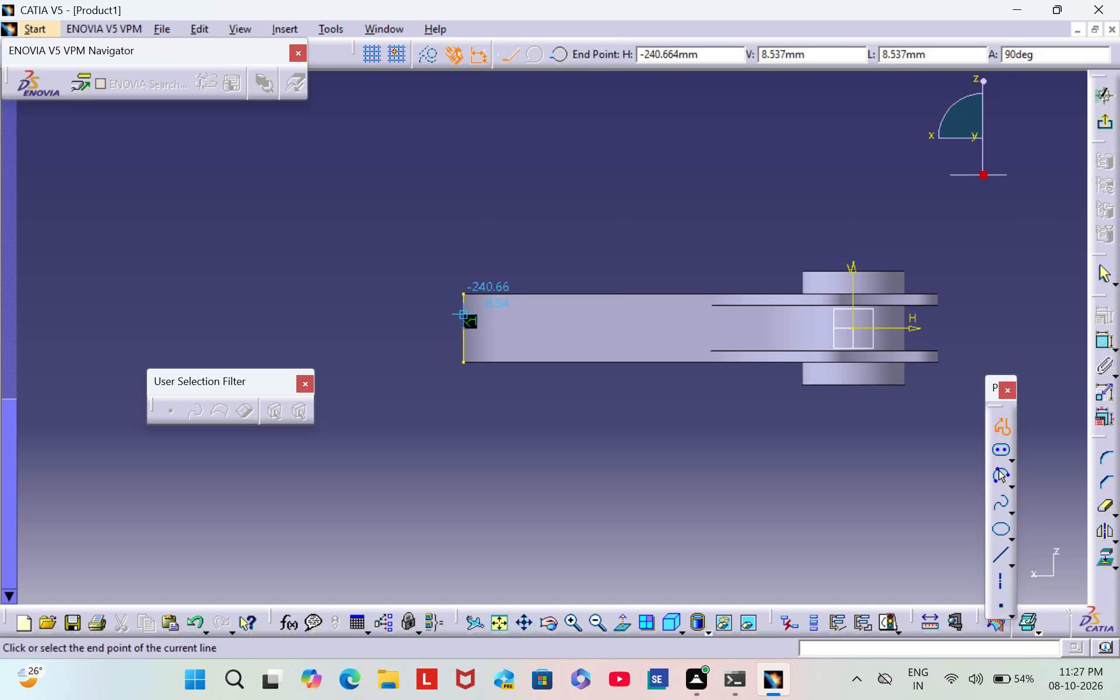
click(463, 308)
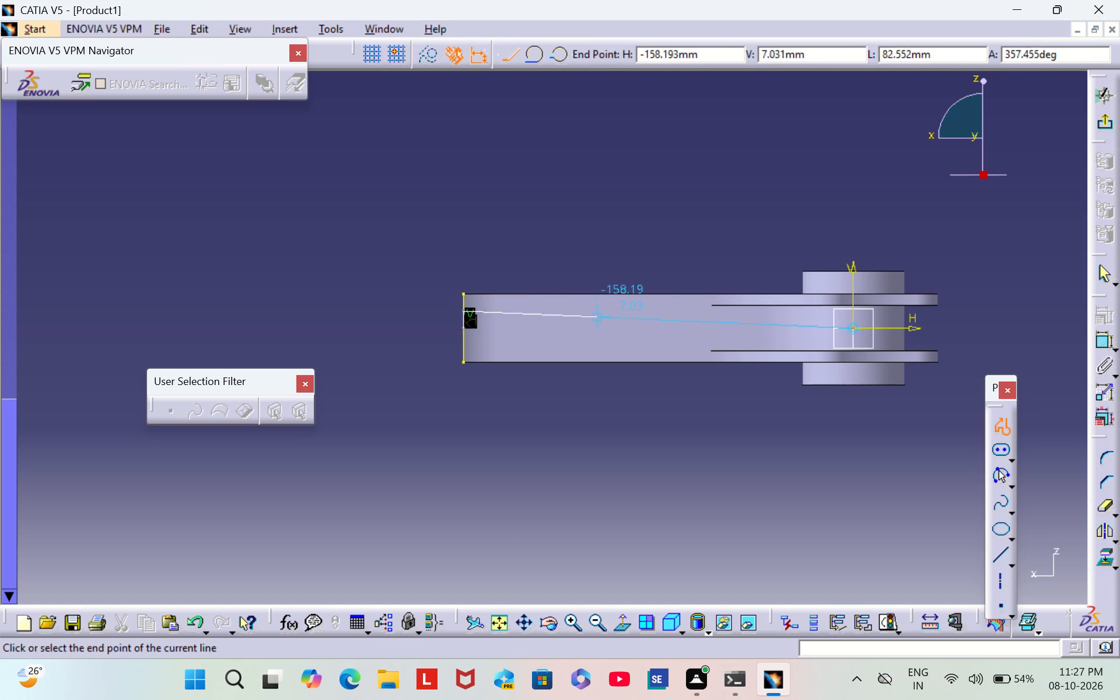
click(700, 300)
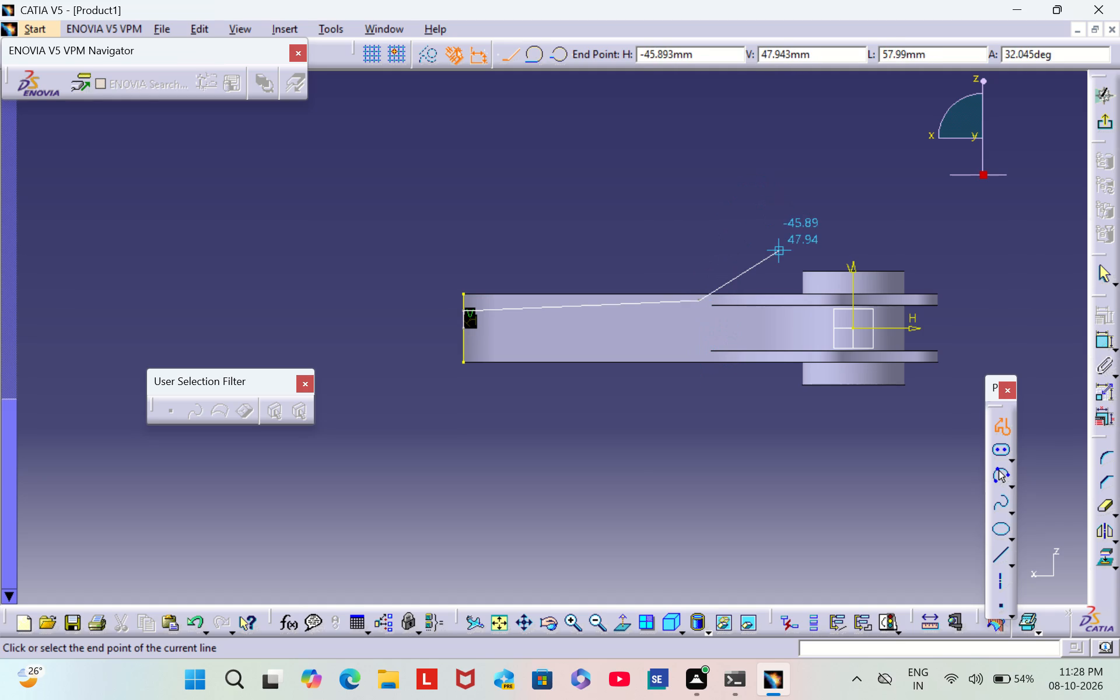
key(Escape)
key(Escape)
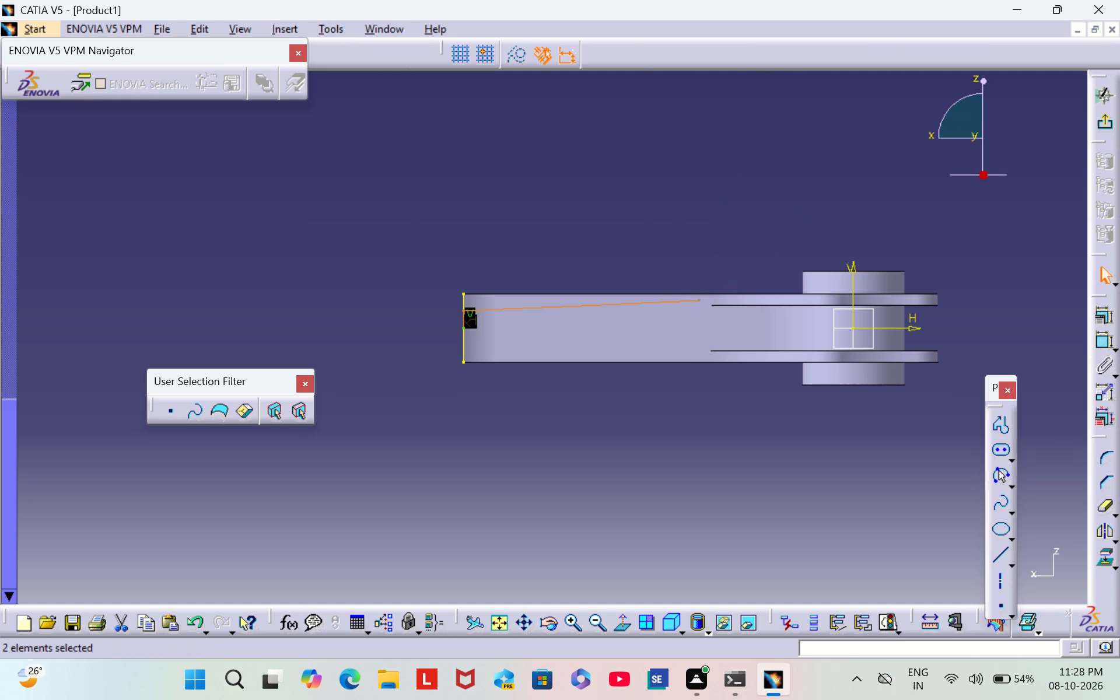
click(778, 256)
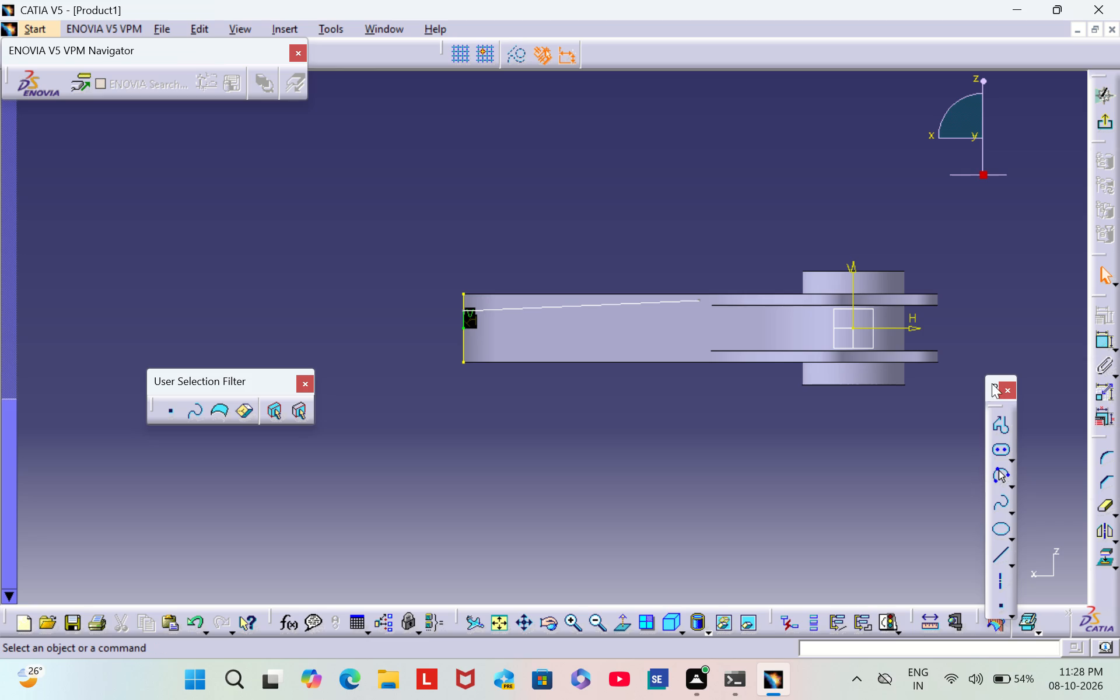
Dimension the short vertical line on the arm's outer end and set its length to 10.5 mm.
click(1102, 345)
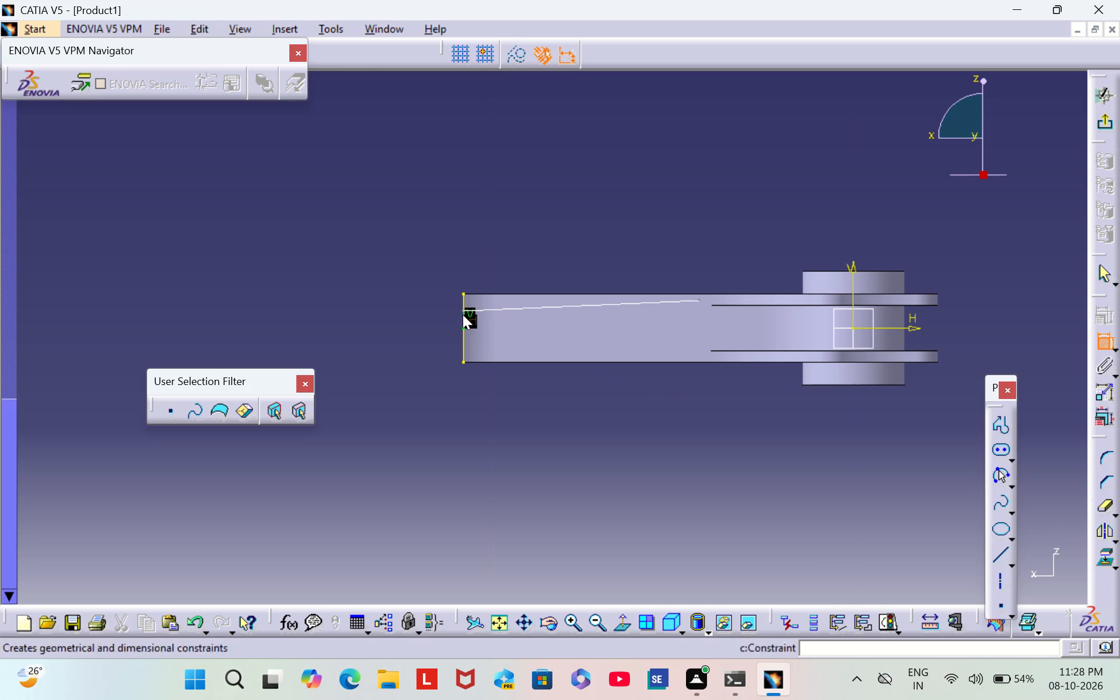
click(466, 316)
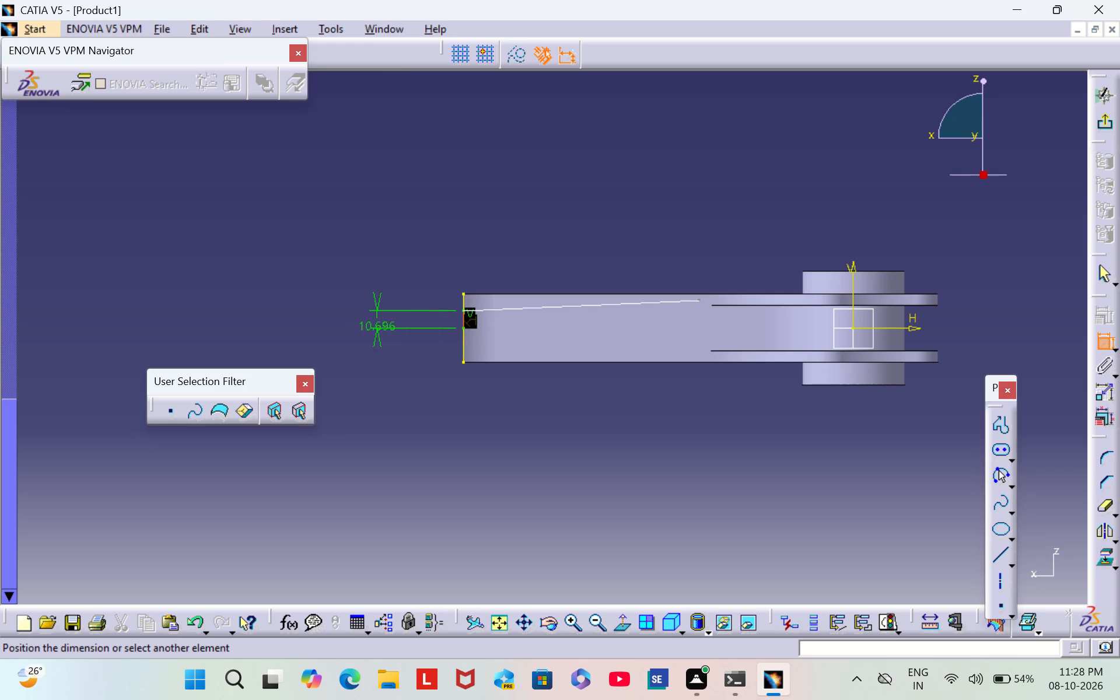
click(386, 323)
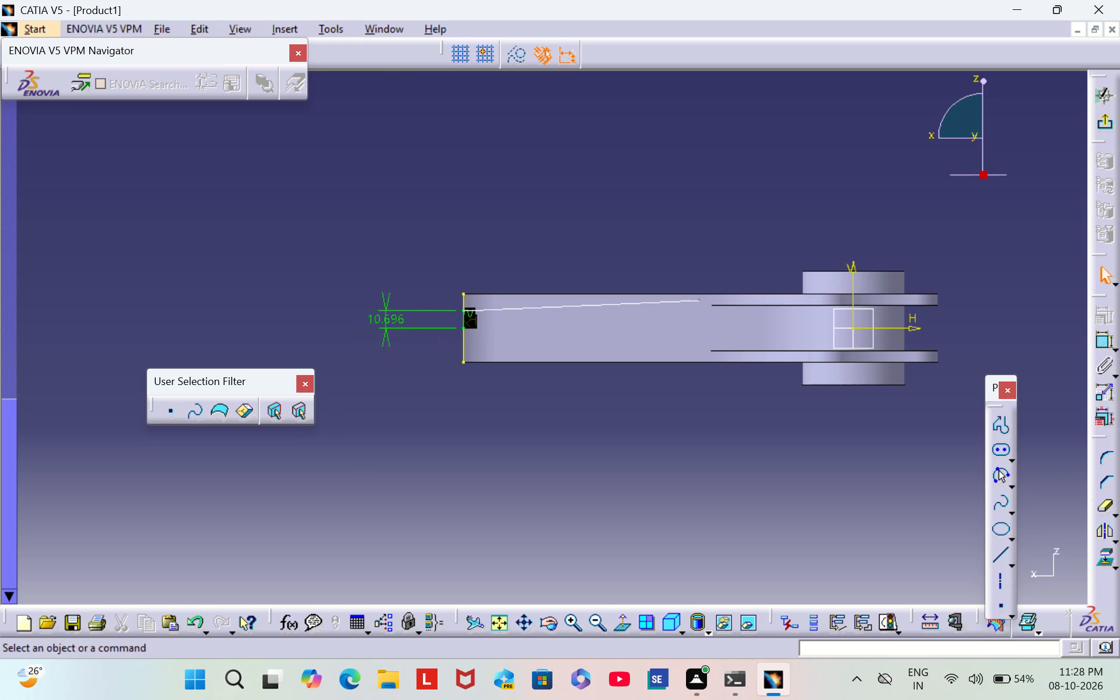
double_click(387, 320)
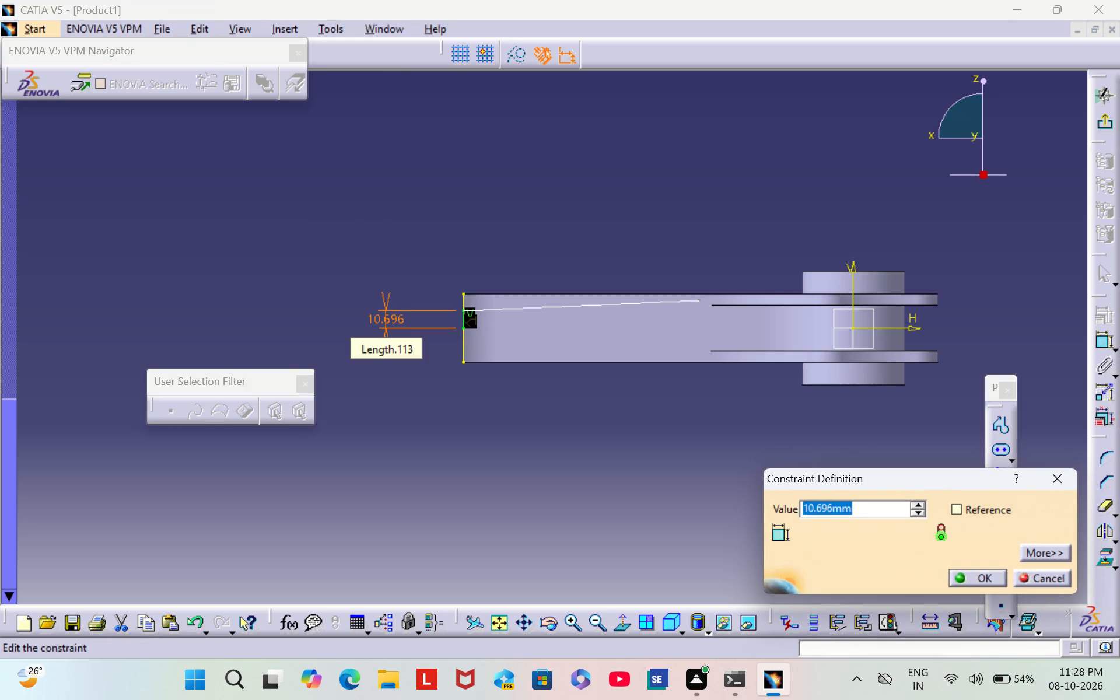
key(BackSpace)
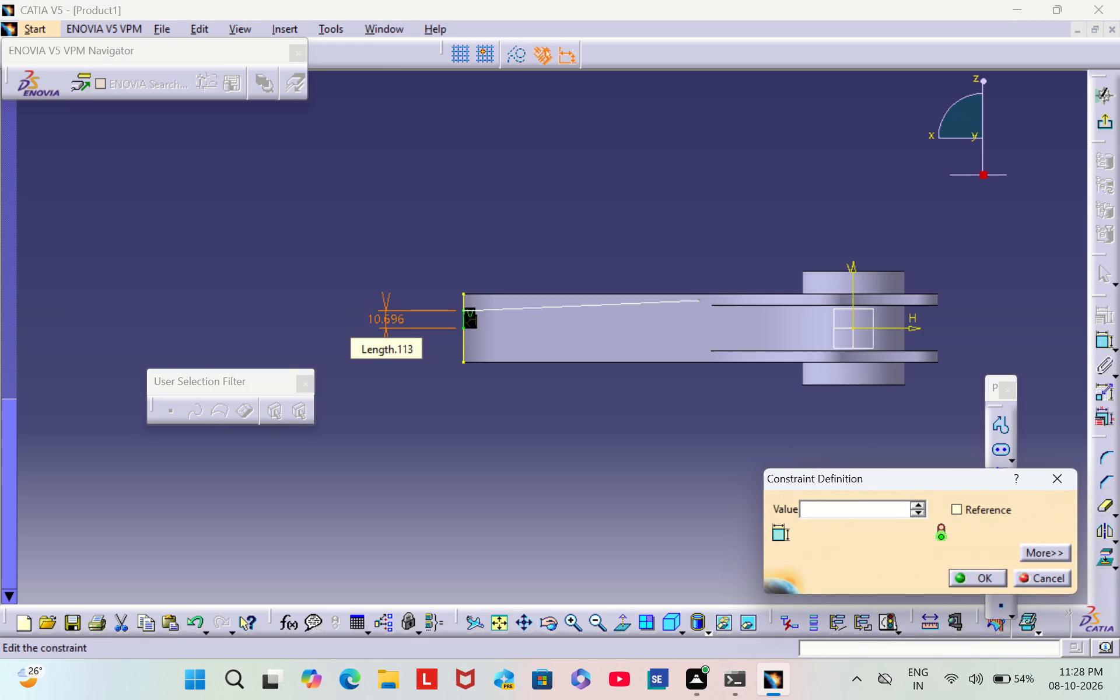
text(10.5)
key(Return)
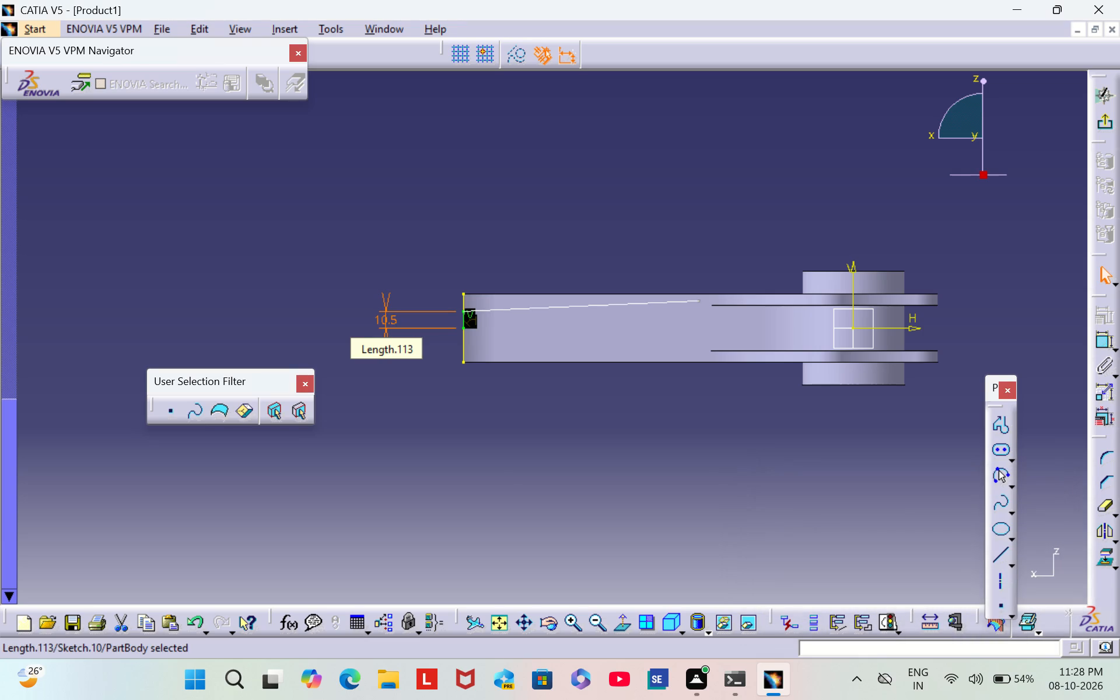
Dimension the height of the sloped line's inner endpoint above the horizontal axis and set it to 12 mm.
click(465, 257)
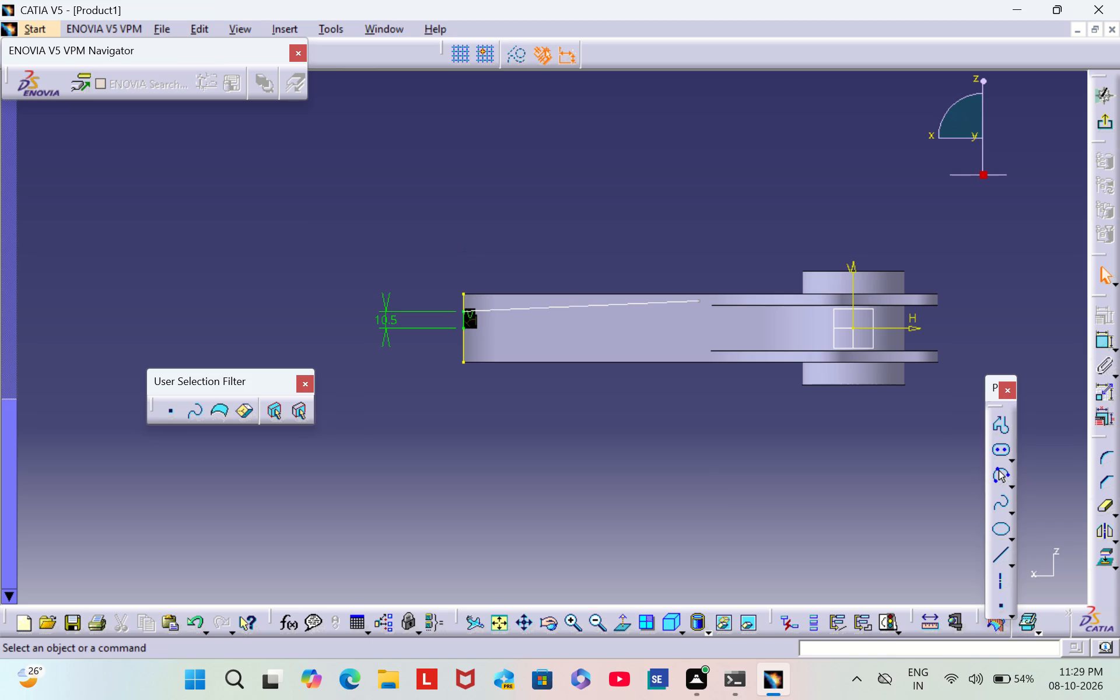
click(1097, 342)
click(1097, 342)
double_click(1101, 340)
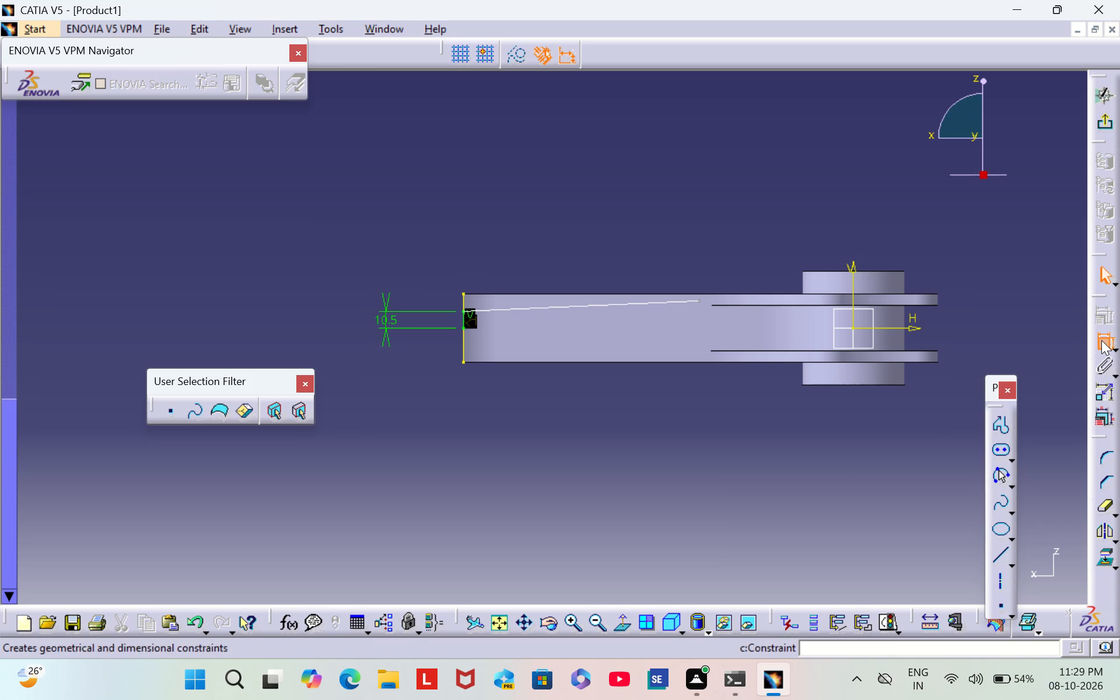
click(698, 302)
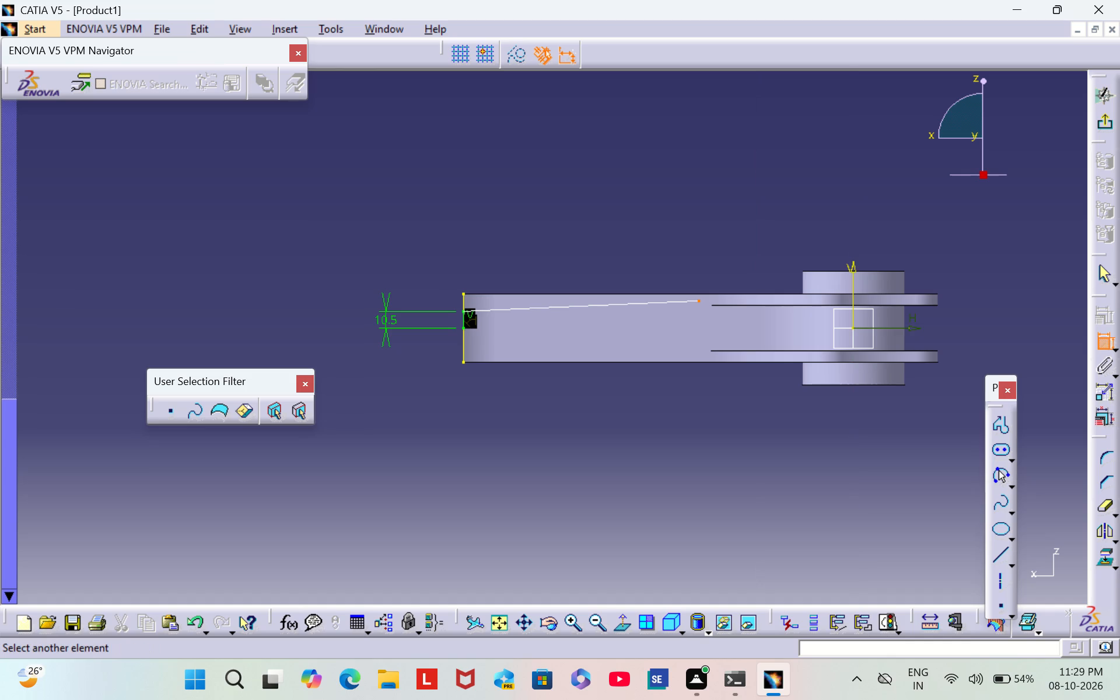
click(881, 327)
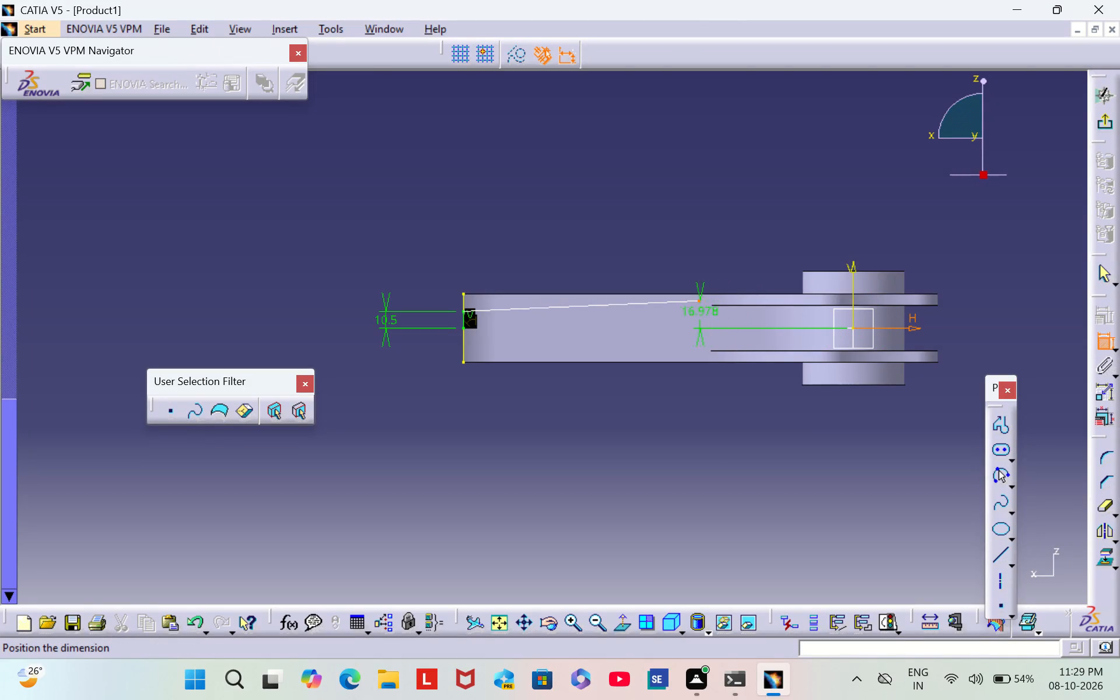
click(703, 319)
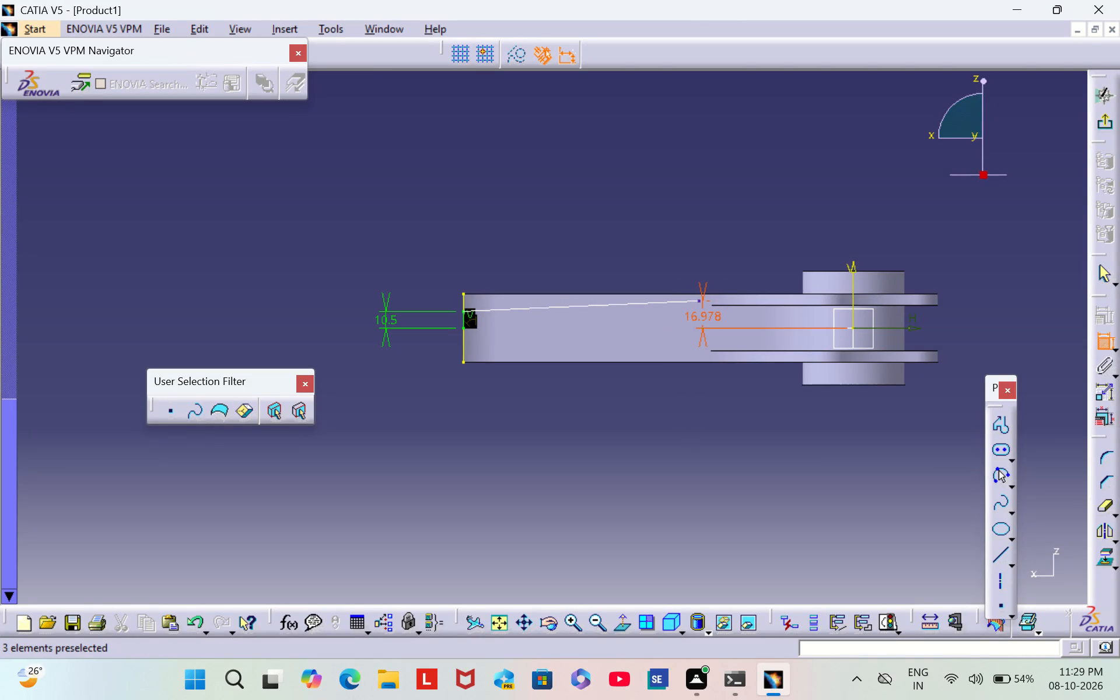
double_click(702, 320)
key(BackSpace)
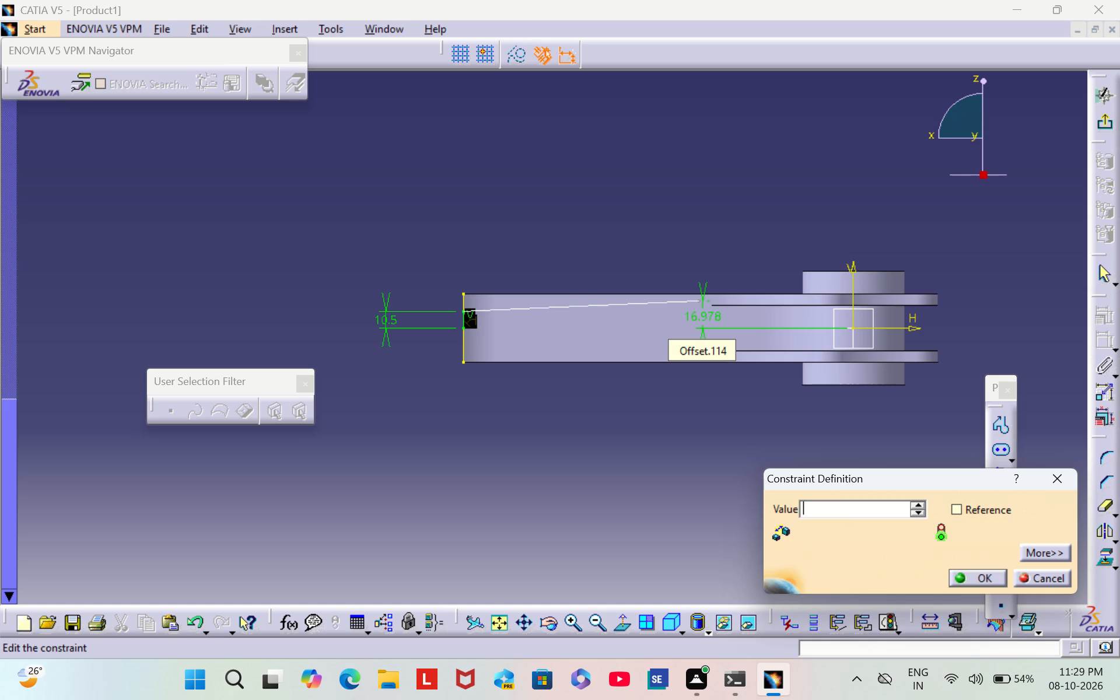
text(12)
key(Return)
click(722, 232)
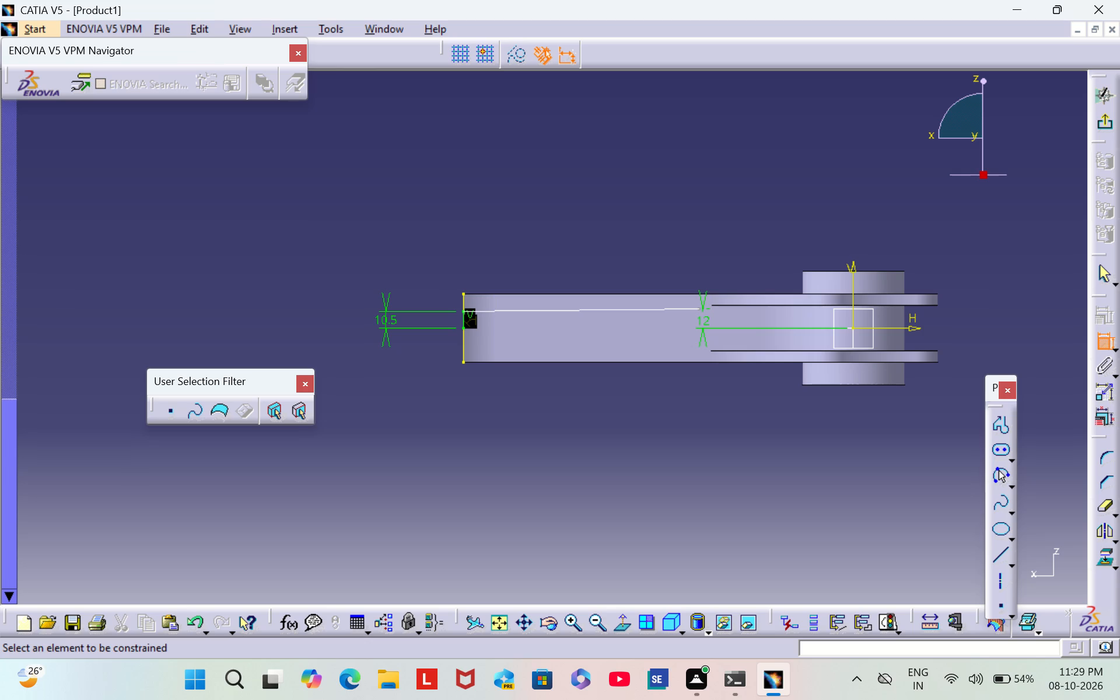
Project the vertex on the arm's upper edge where the flange slot begins into the sketch.
click(1107, 562)
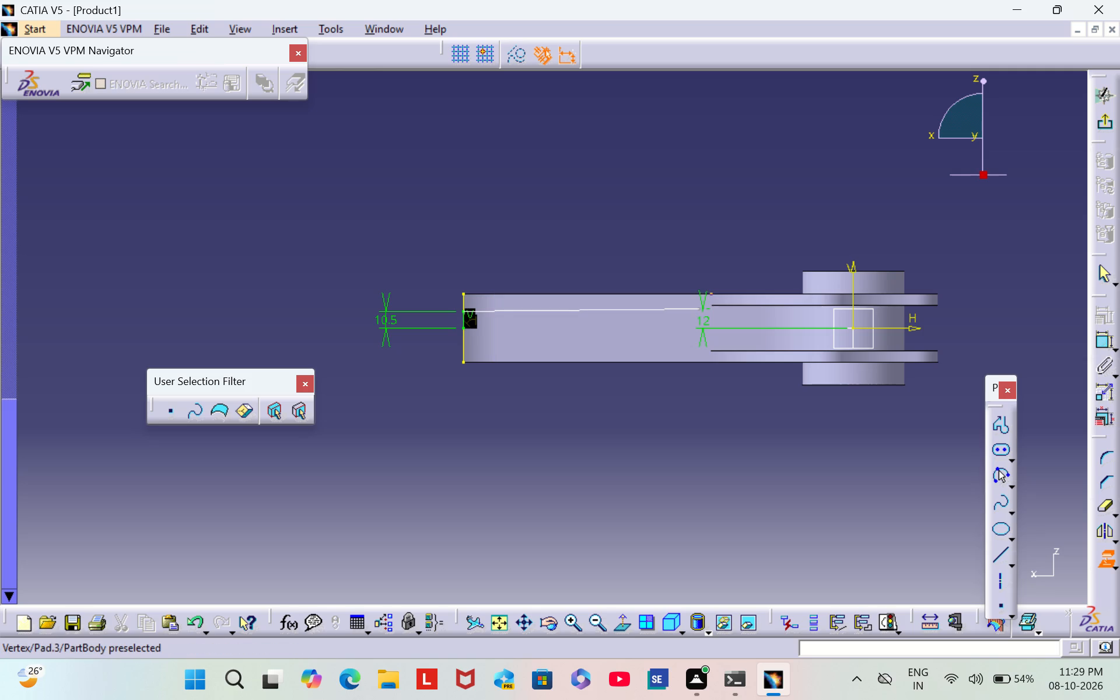
click(709, 293)
click(745, 398)
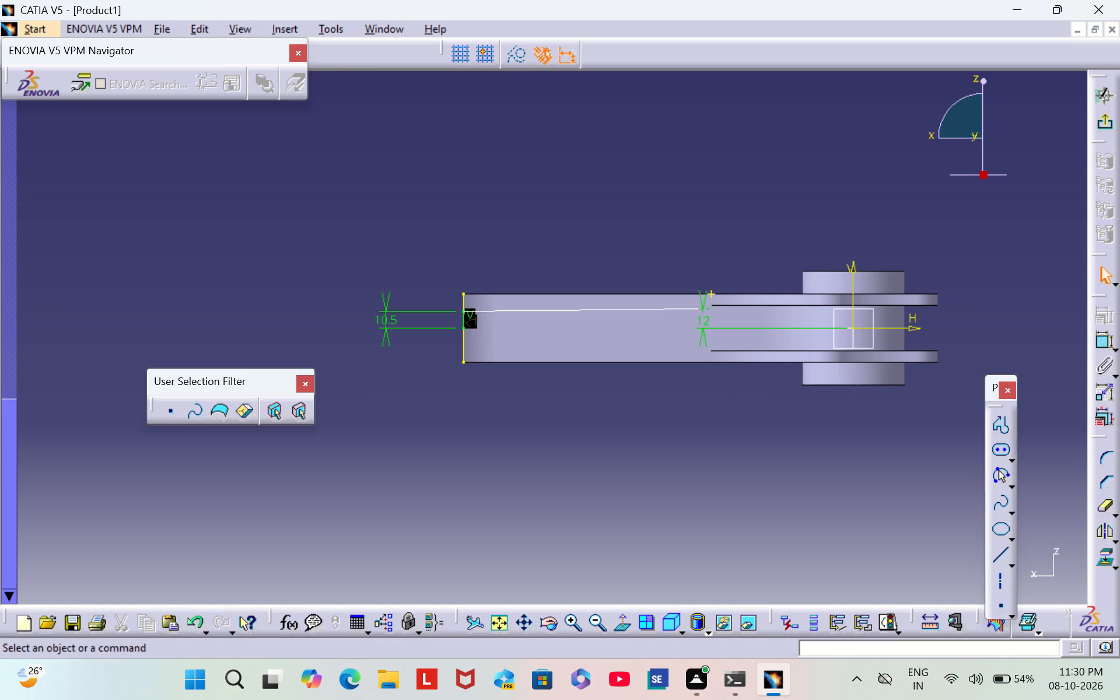
Sketch a three-point arc of about 7.5 mm radius from the sloped line's inner endpoint up to the projected vertex.
click(1001, 472)
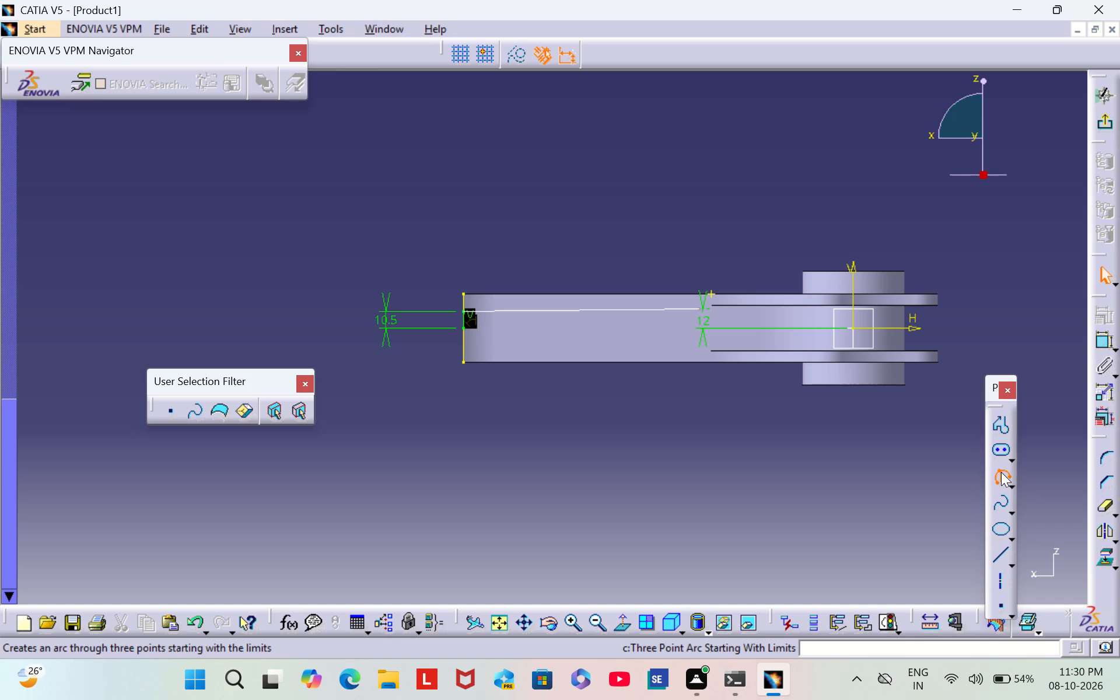
click(696, 308)
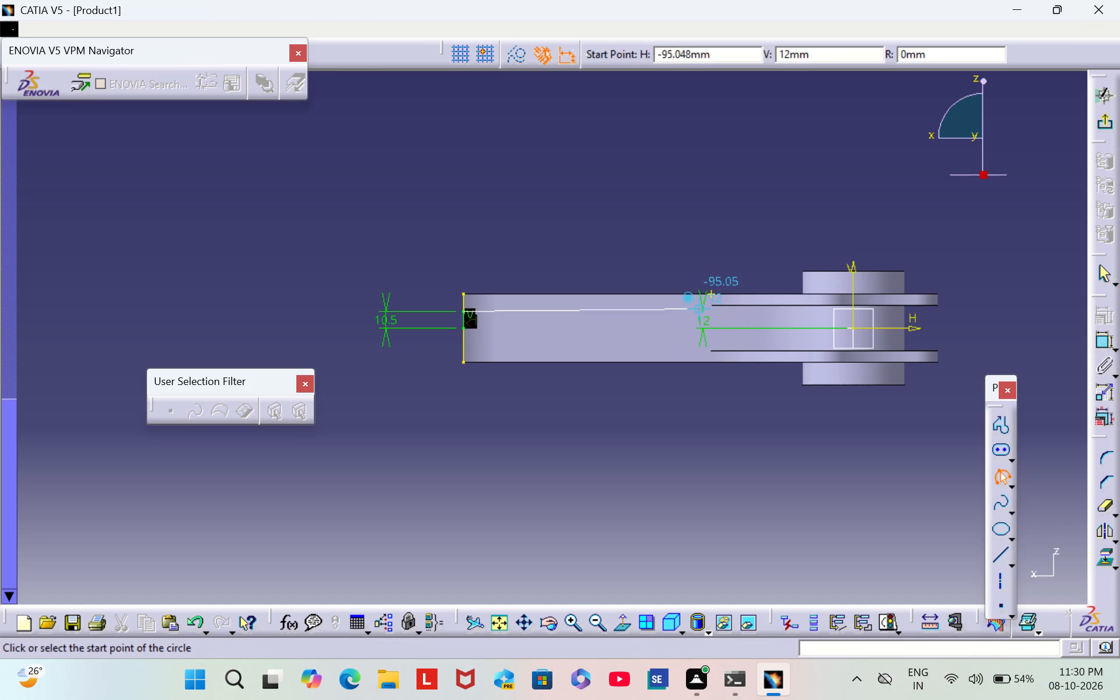
click(710, 293)
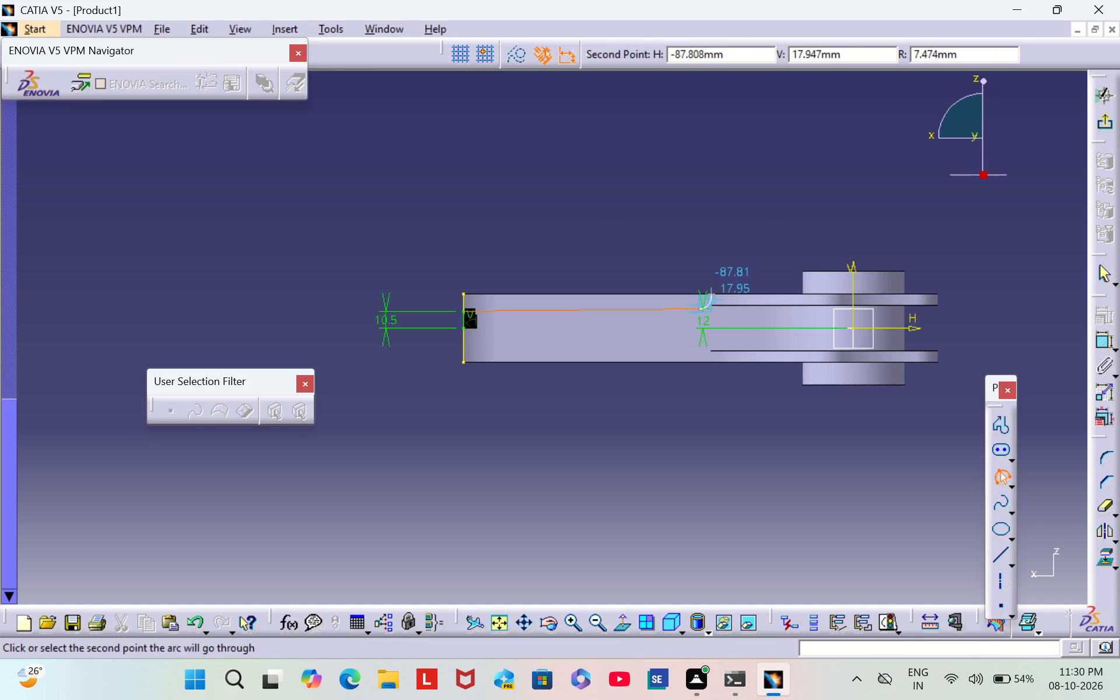
click(710, 309)
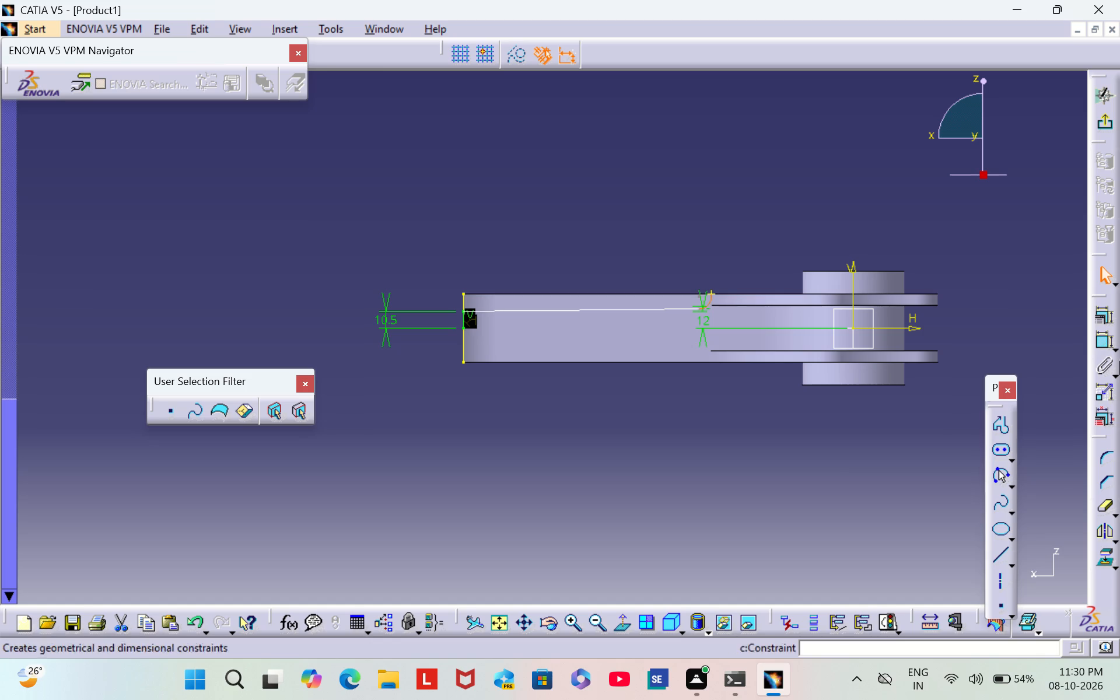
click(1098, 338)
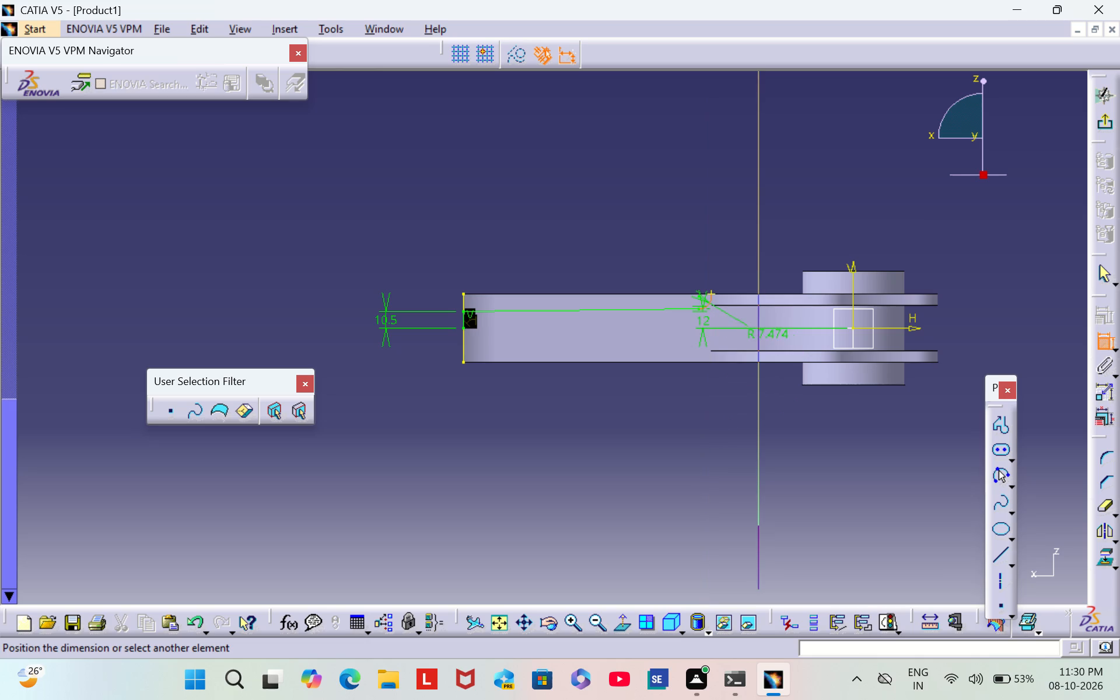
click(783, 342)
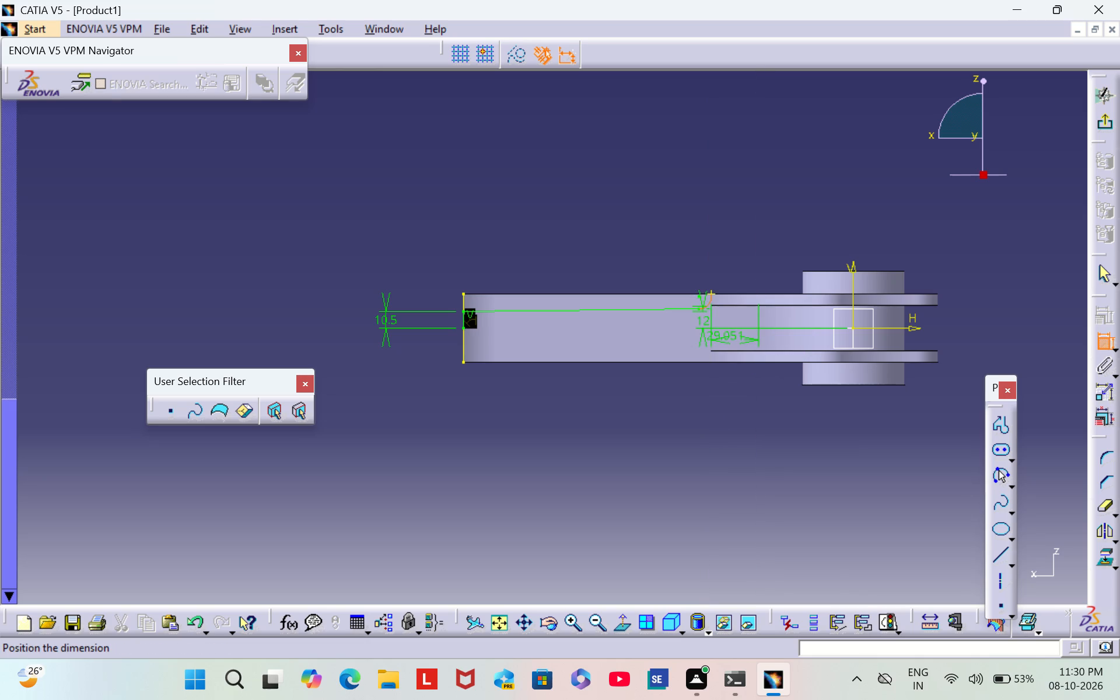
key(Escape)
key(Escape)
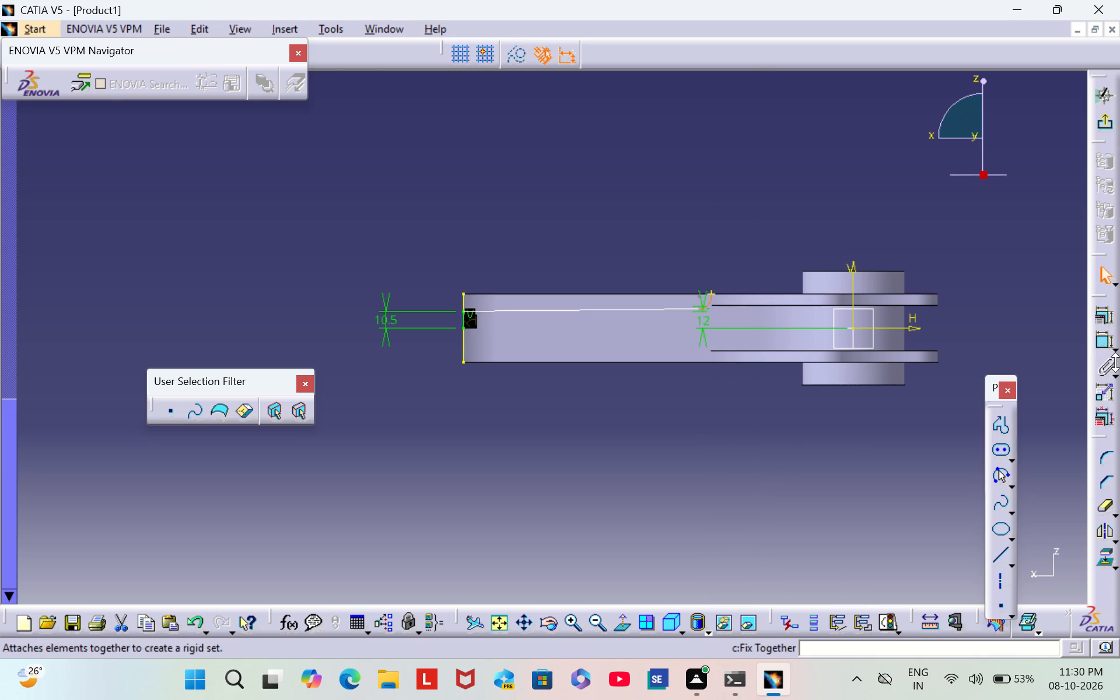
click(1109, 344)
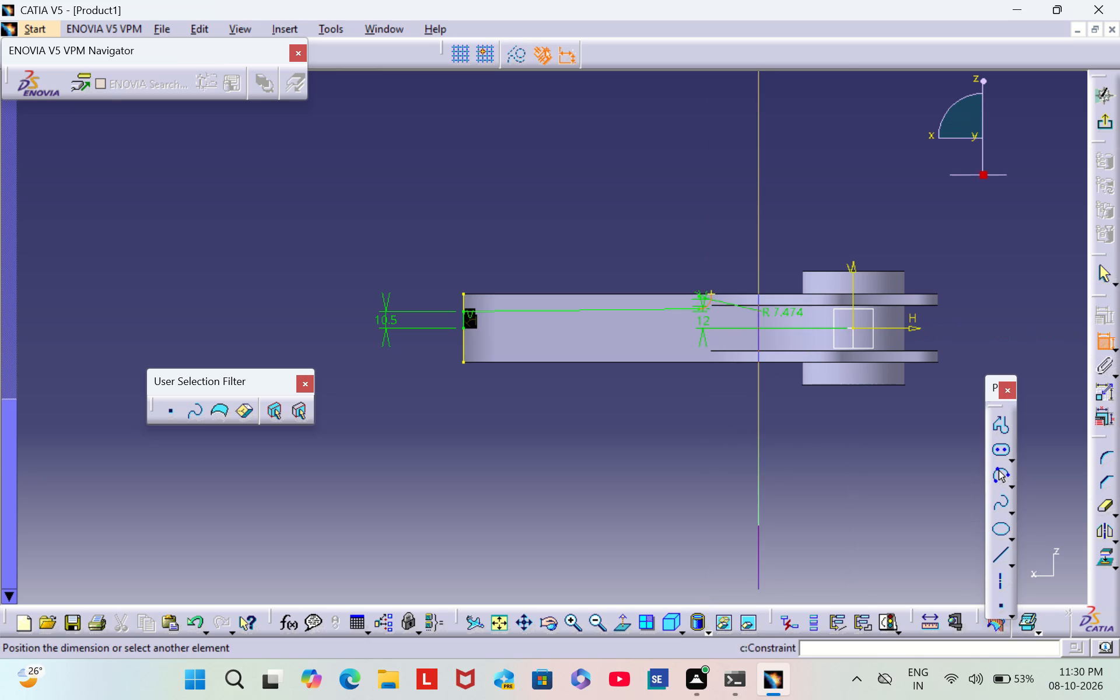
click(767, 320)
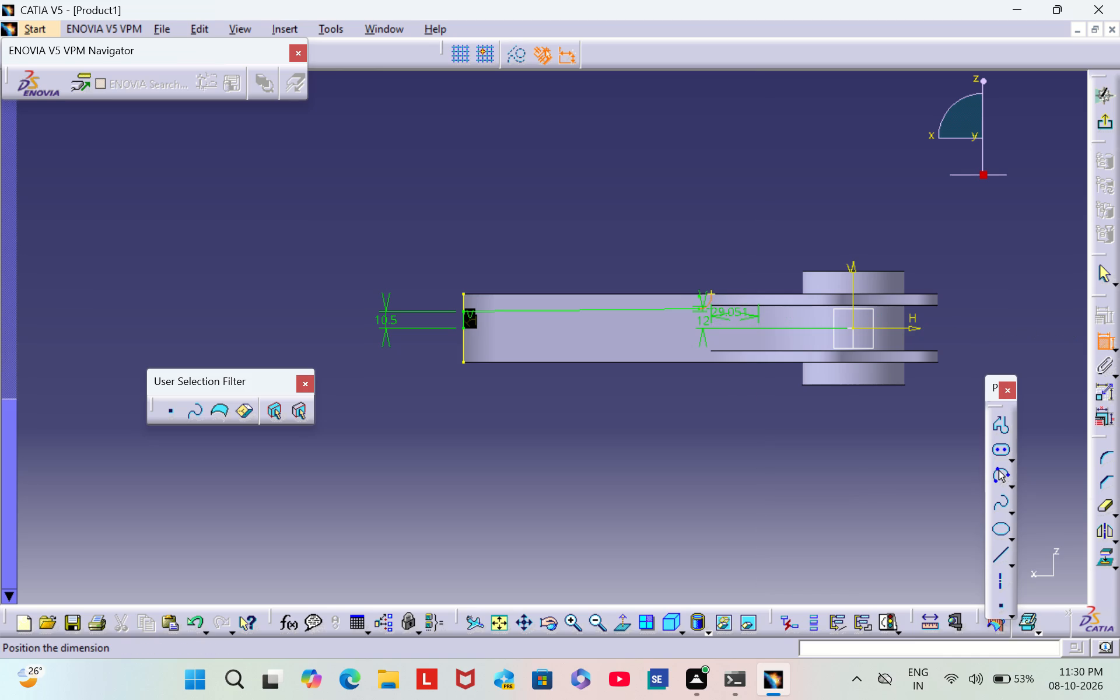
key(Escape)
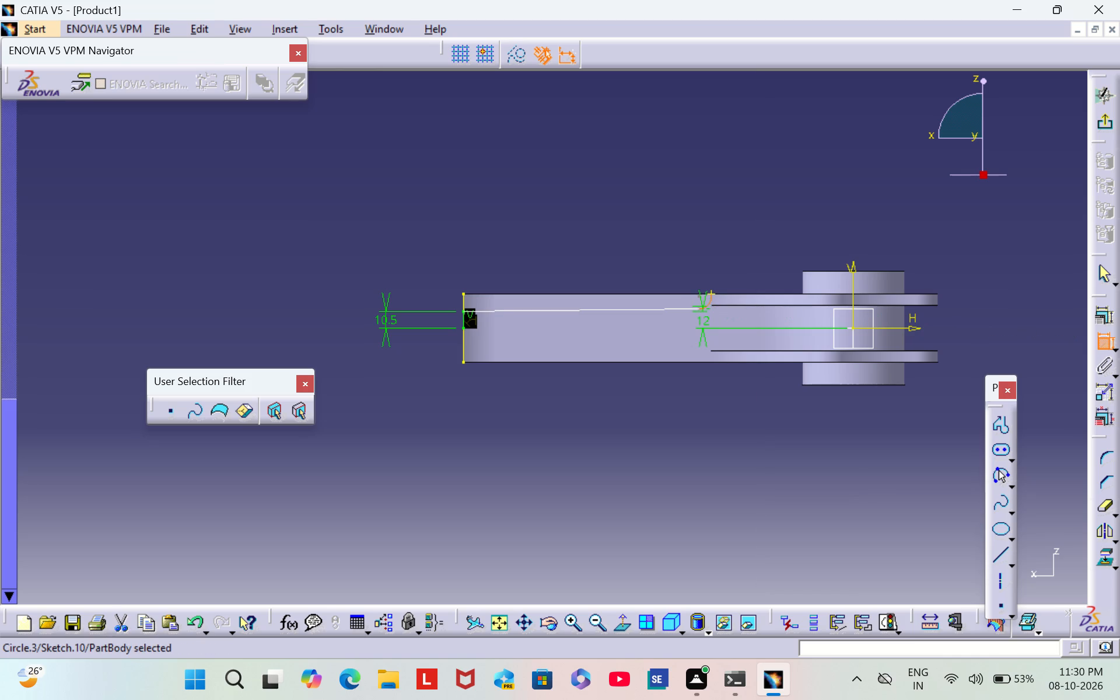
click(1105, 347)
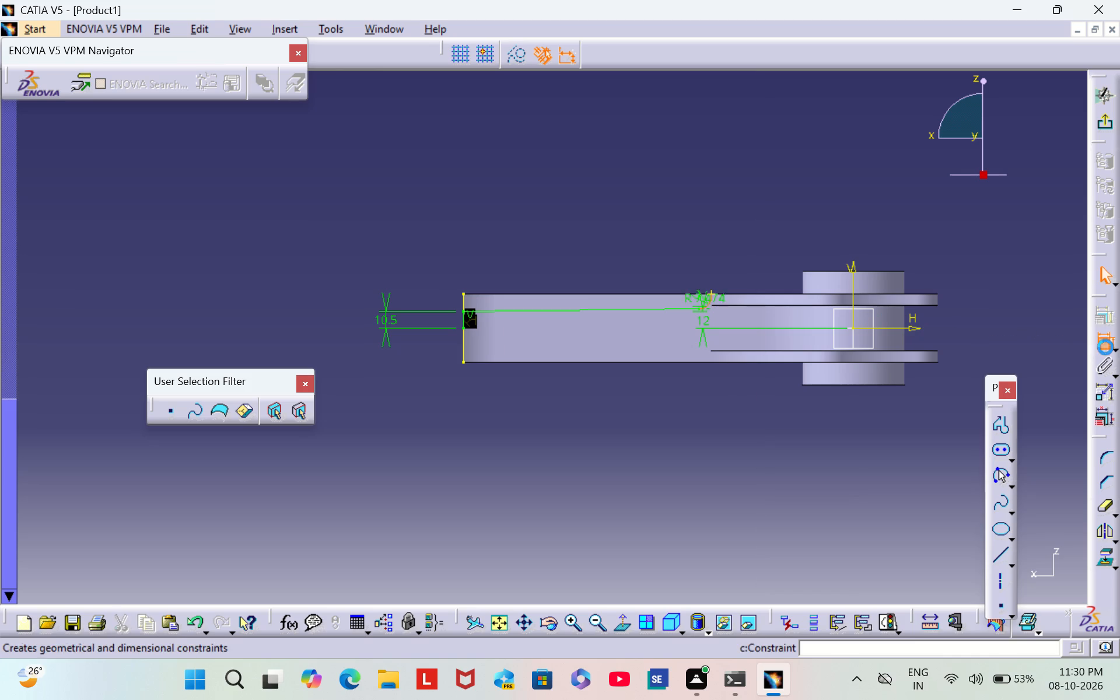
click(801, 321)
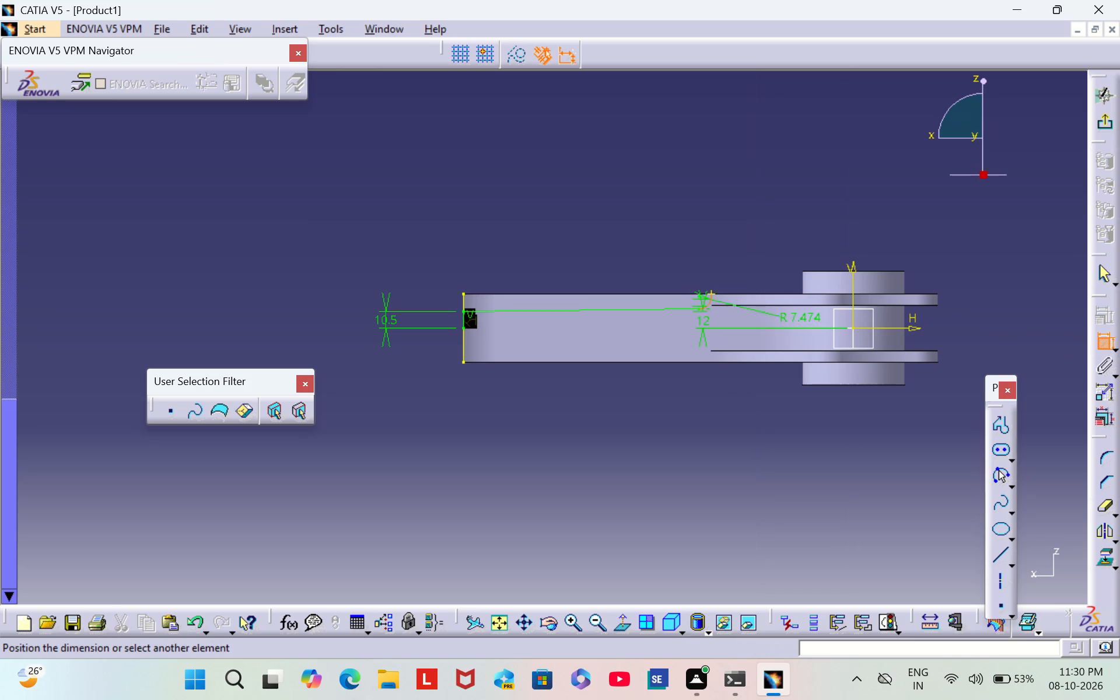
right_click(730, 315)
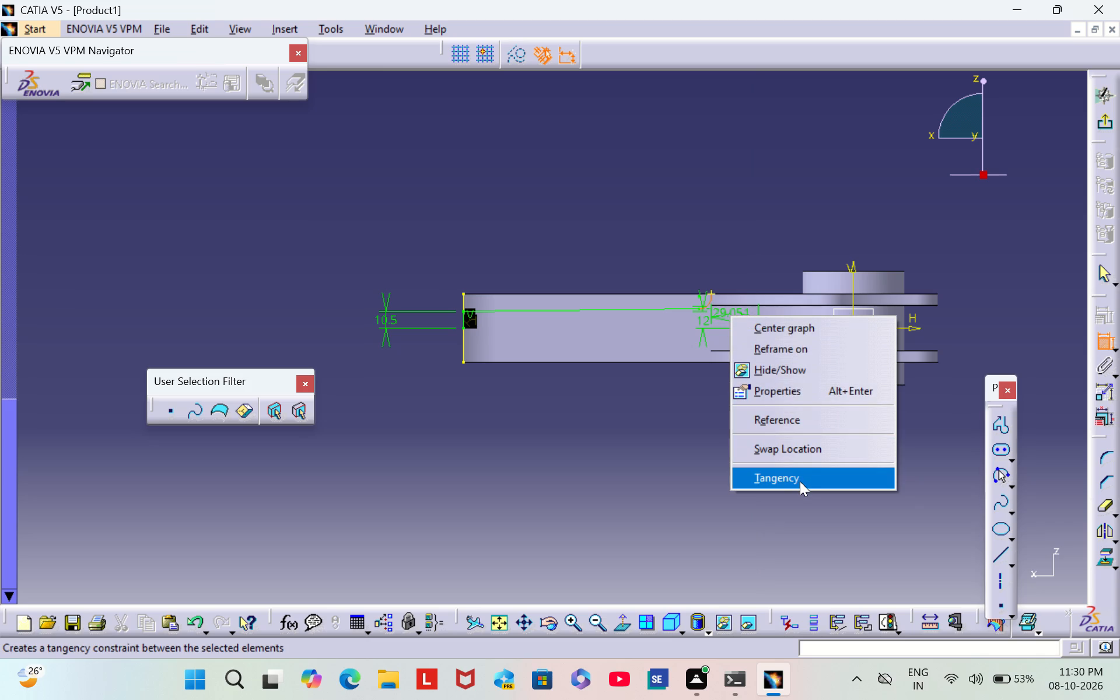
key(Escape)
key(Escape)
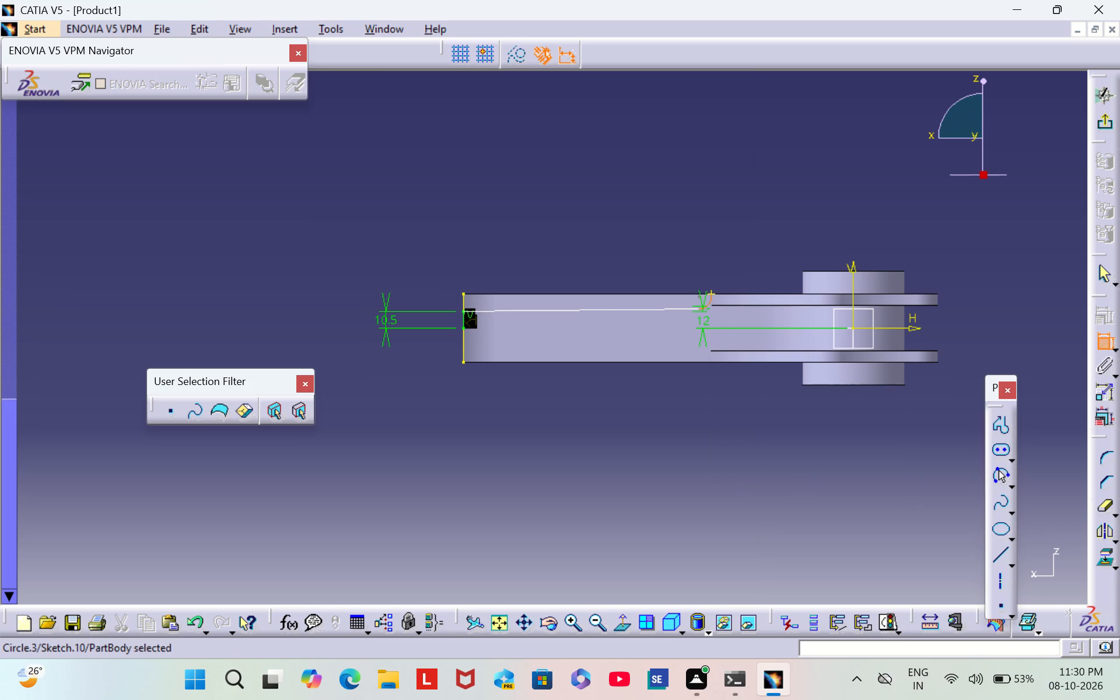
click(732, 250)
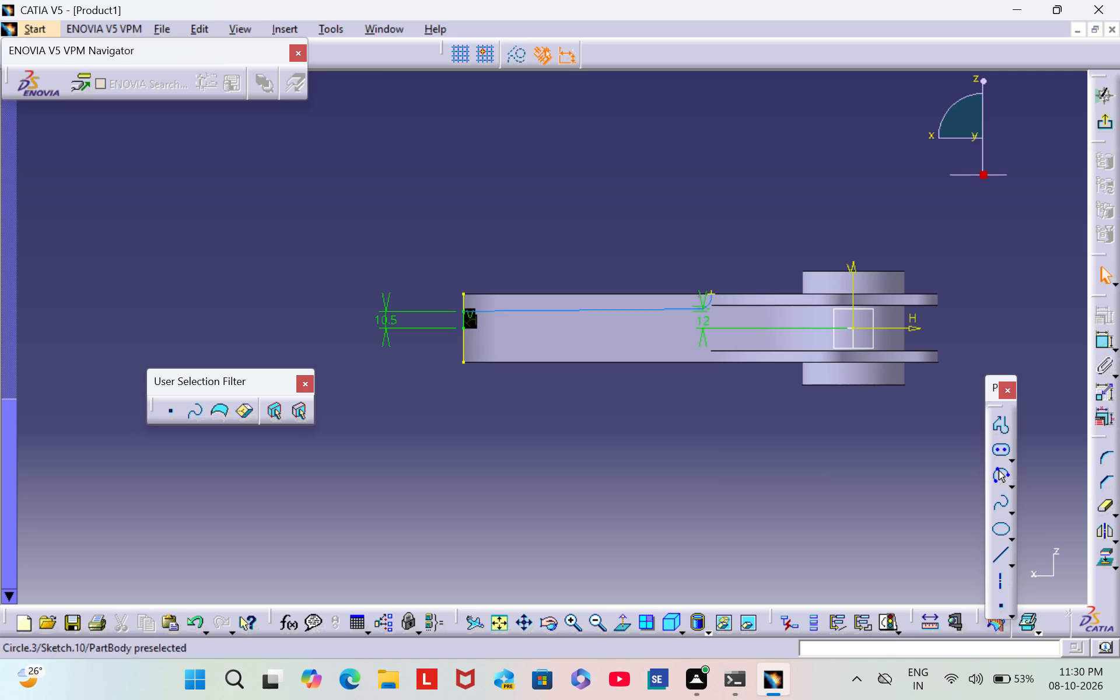
Dimension the radius of the arc joining the sloped line to the projected vertex and set it to 78 mm.
double_click(1106, 342)
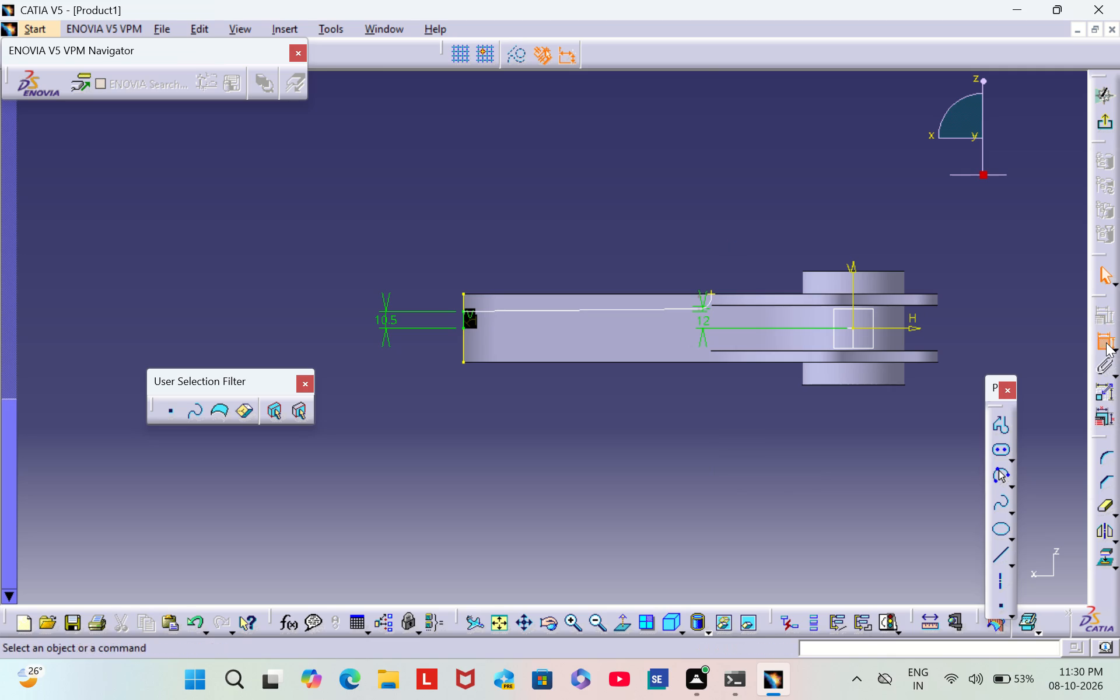
click(708, 303)
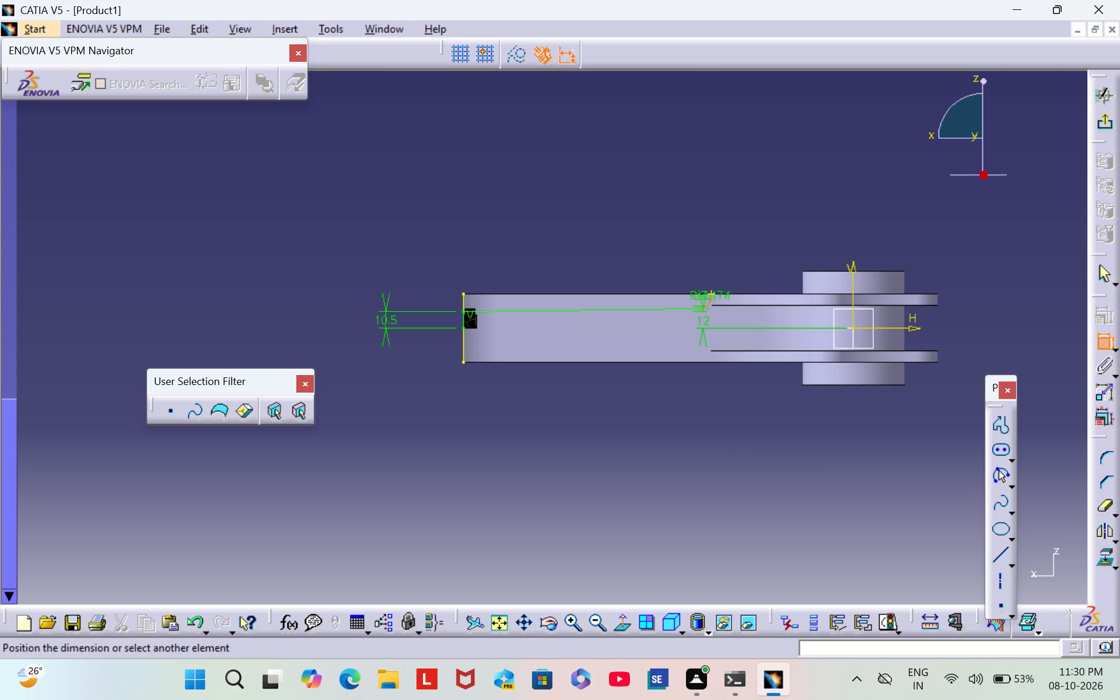
click(762, 264)
double_click(771, 276)
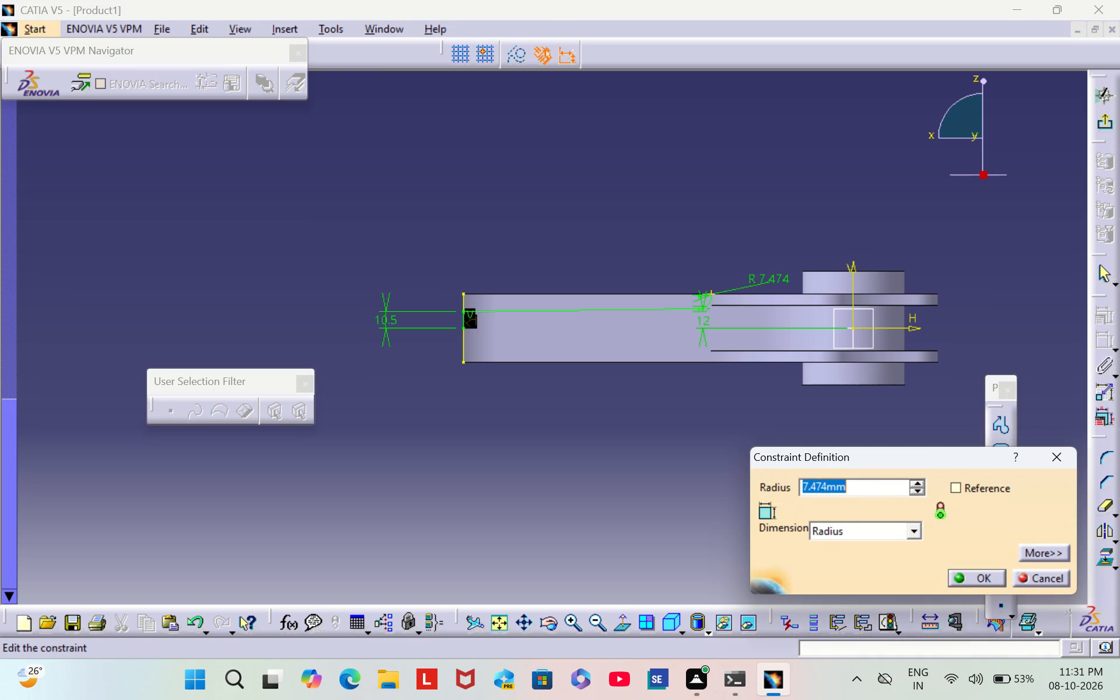
key(BackSpace)
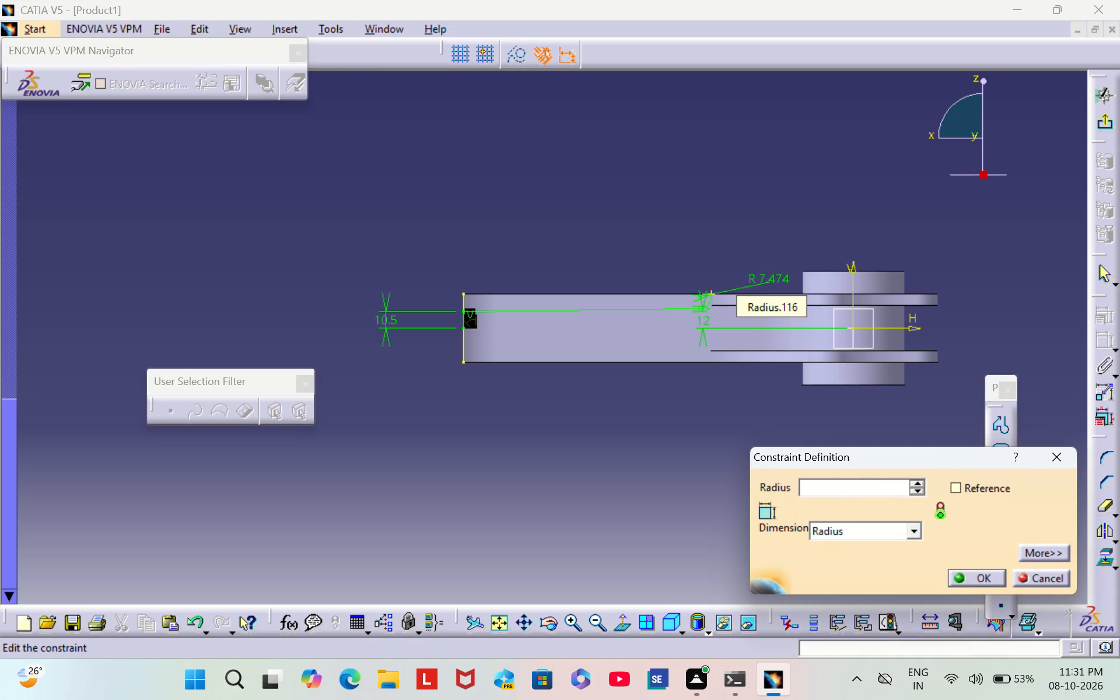
text(78)
key(Return)
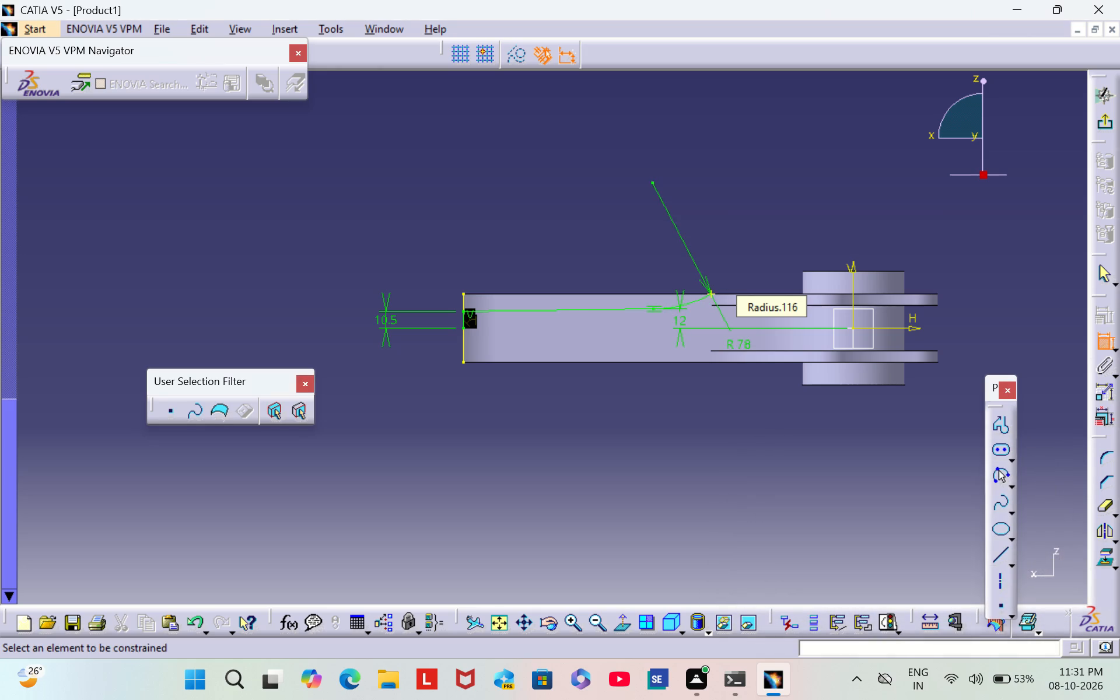
click(767, 249)
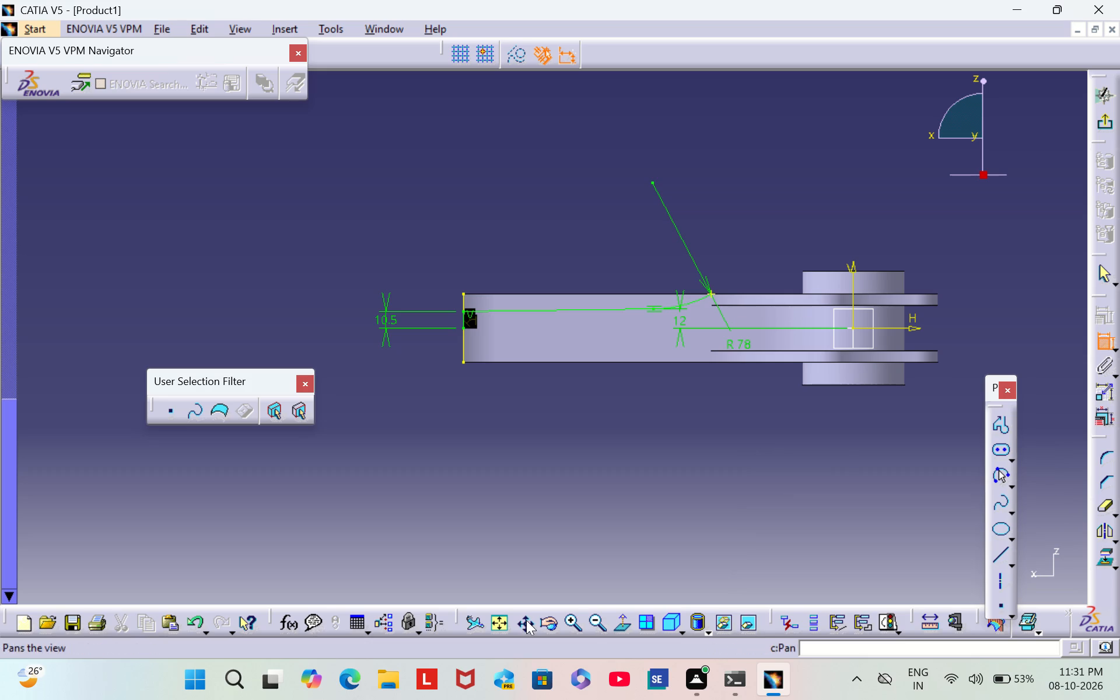
Examine the arc's junctions with the sloped line and with the projected vertex at the start of the flange slot.
triple_click(572, 626)
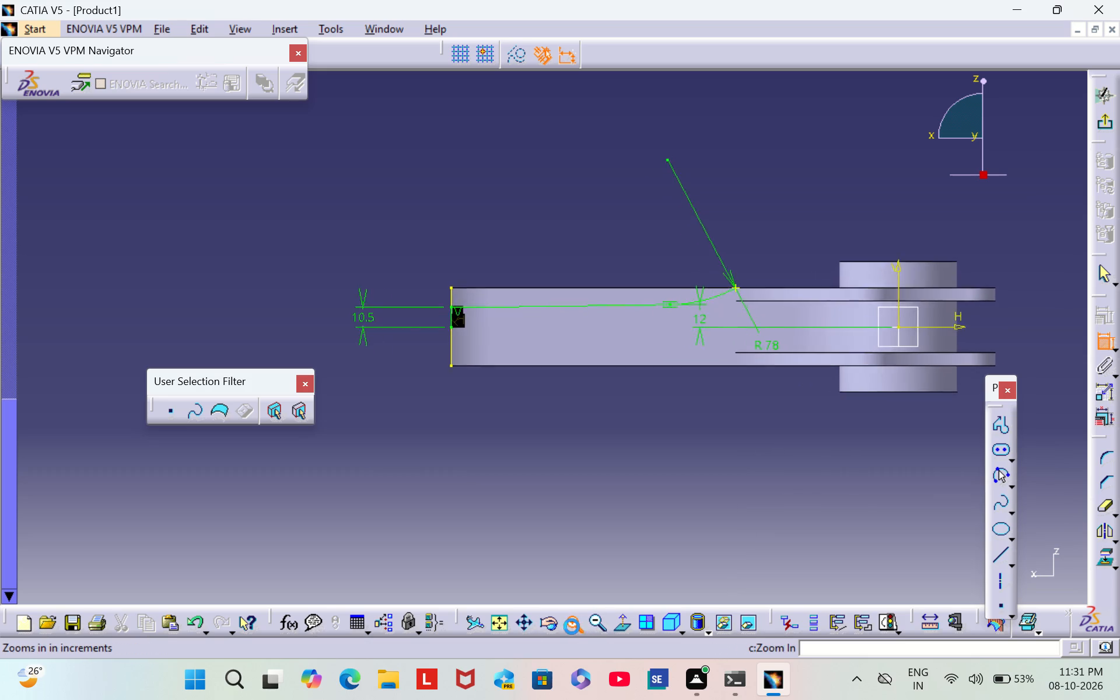
click(572, 626)
scroll(828, 436, down, 1)
middle_drag(828, 436, 743, 449)
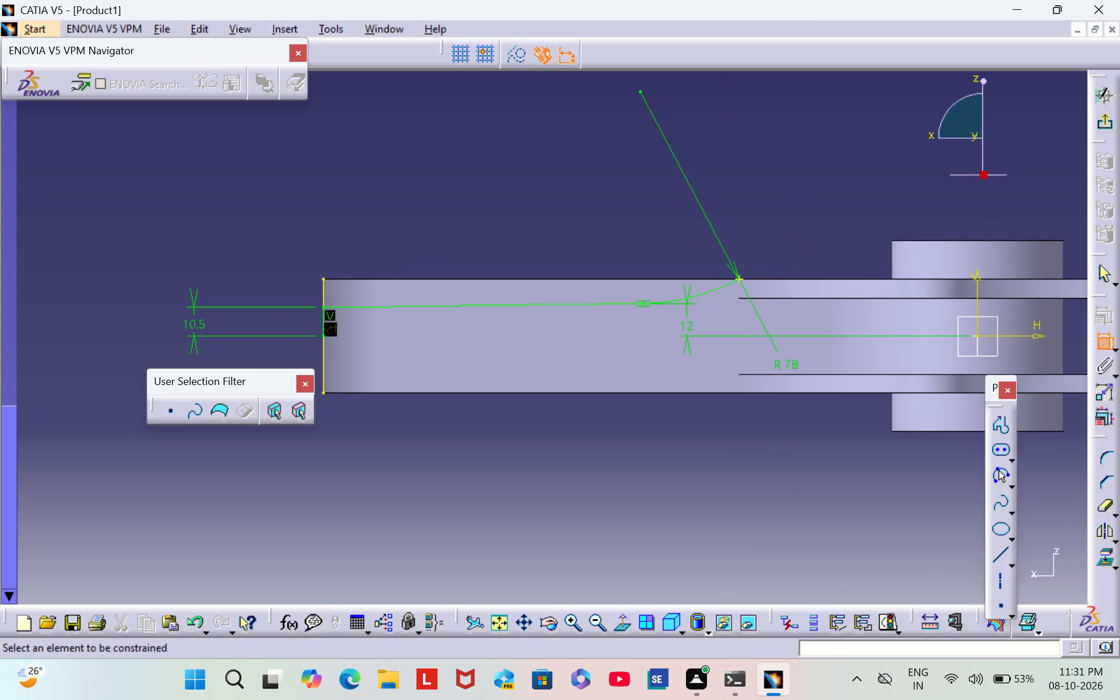
triple_click(572, 625)
click(572, 625)
middle_drag(891, 480, 765, 494)
scroll(765, 494, down, 1)
triple_click(567, 622)
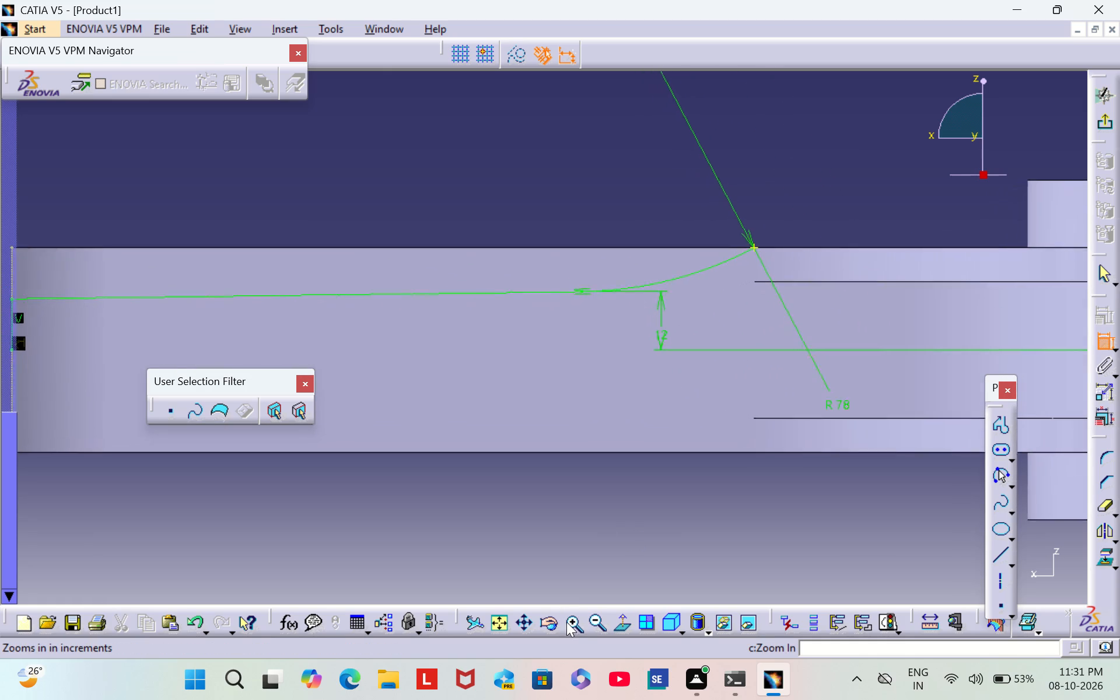
triple_click(566, 622)
click(566, 622)
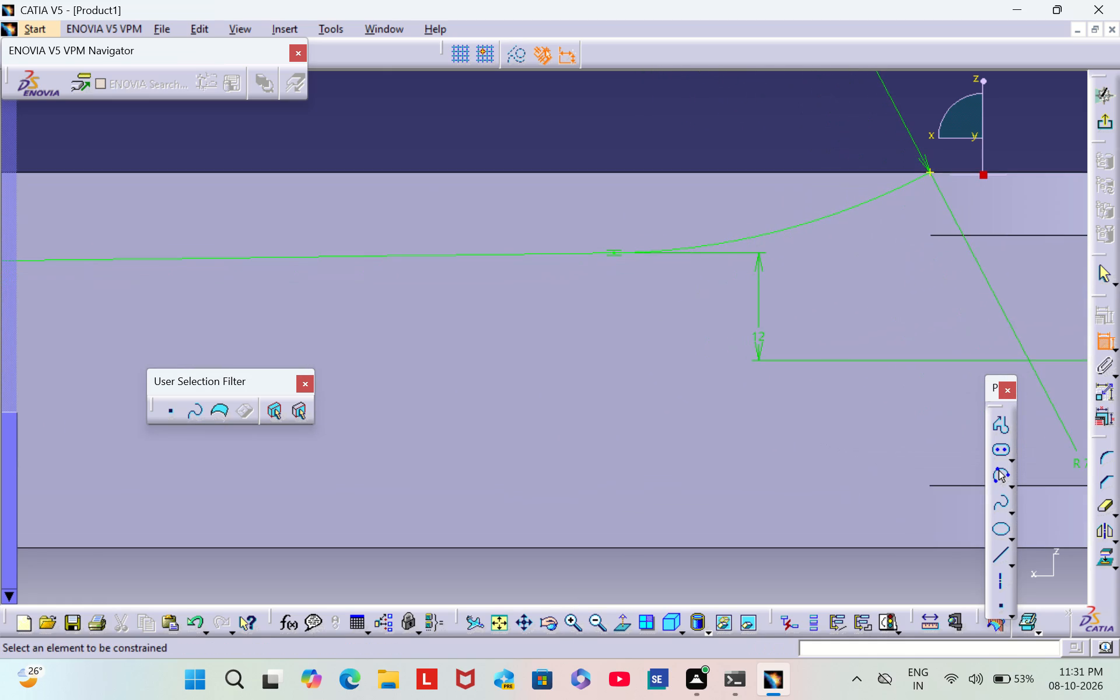
drag(824, 359, 708, 381)
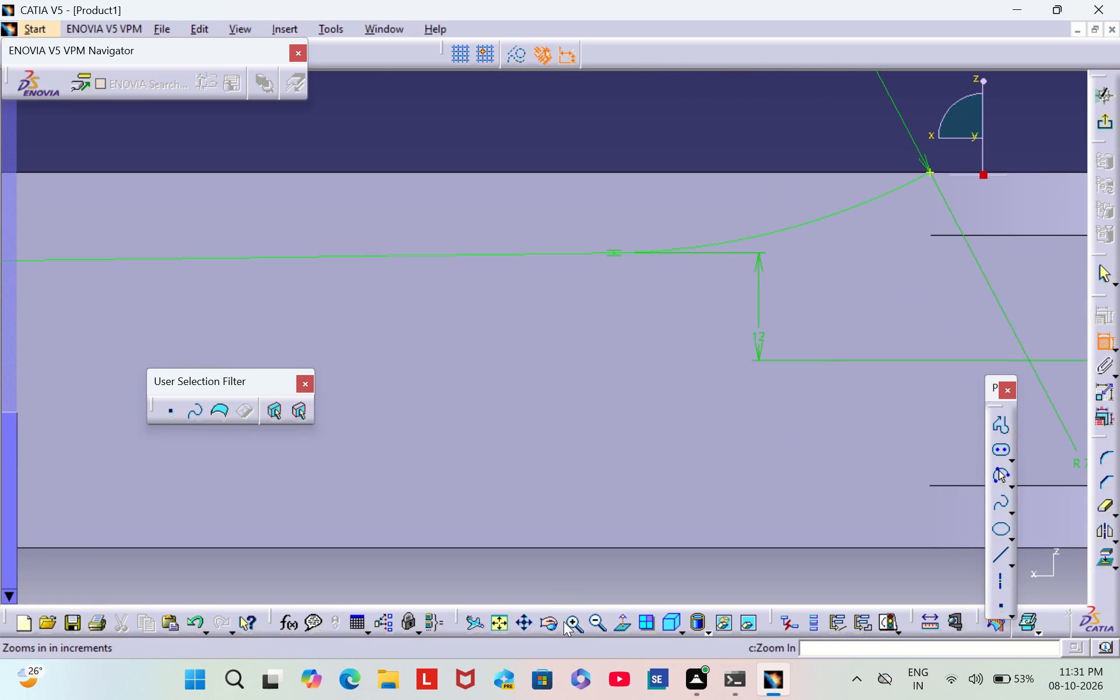
double_click(566, 626)
middle_drag(936, 281, 884, 308)
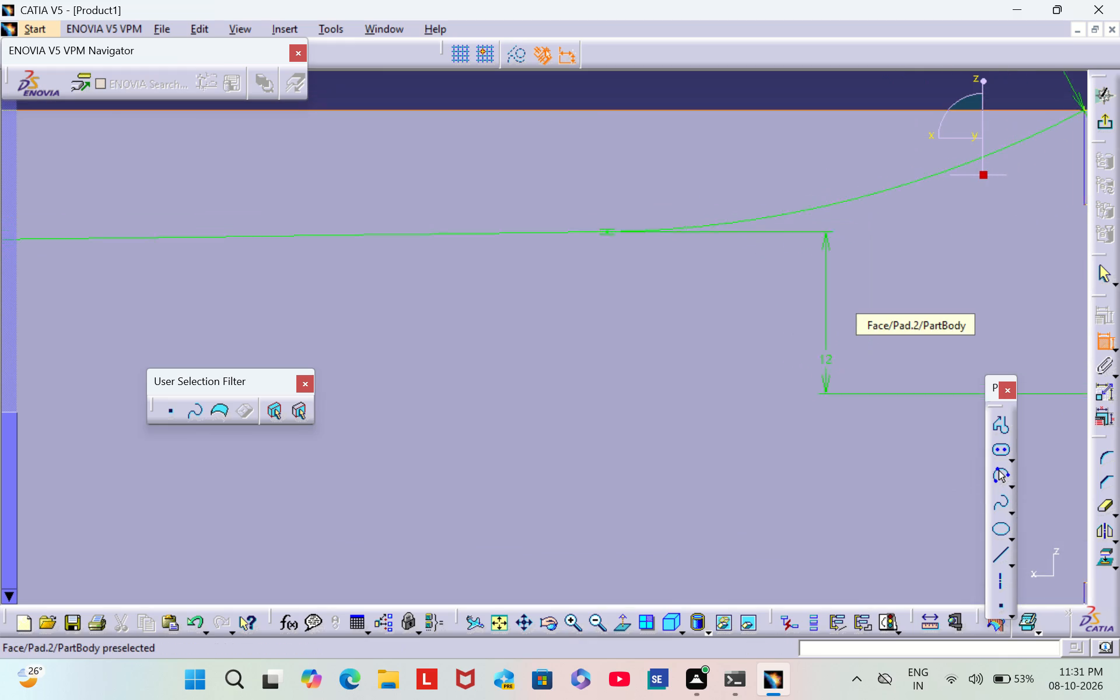
middle_drag(884, 308, 825, 324)
middle_click(825, 325)
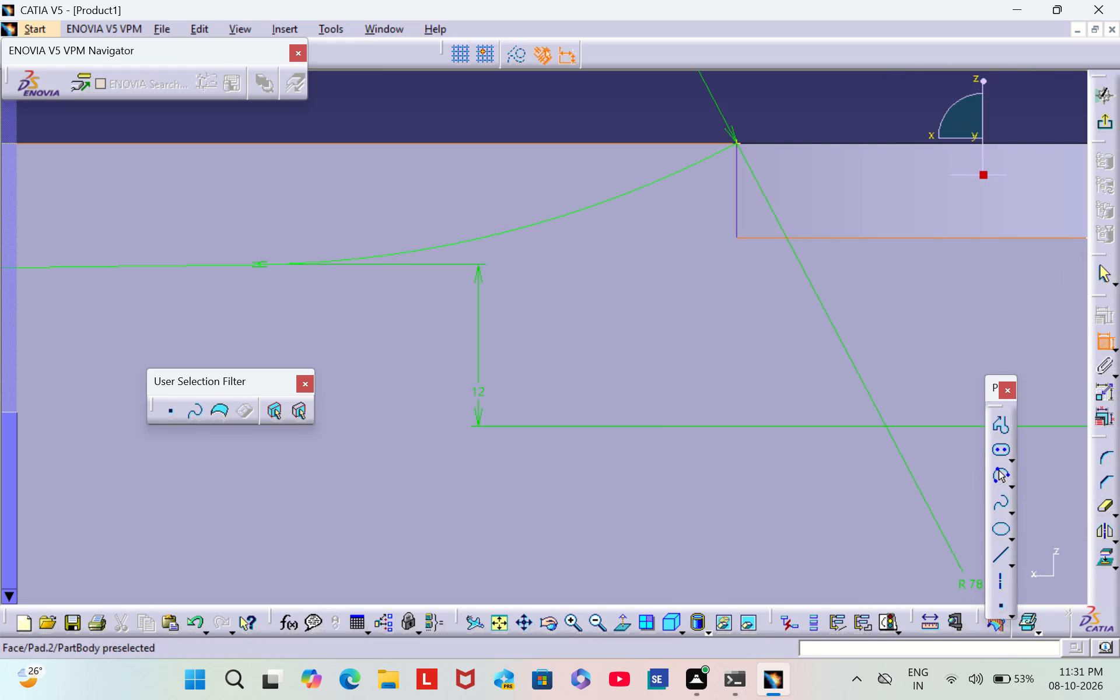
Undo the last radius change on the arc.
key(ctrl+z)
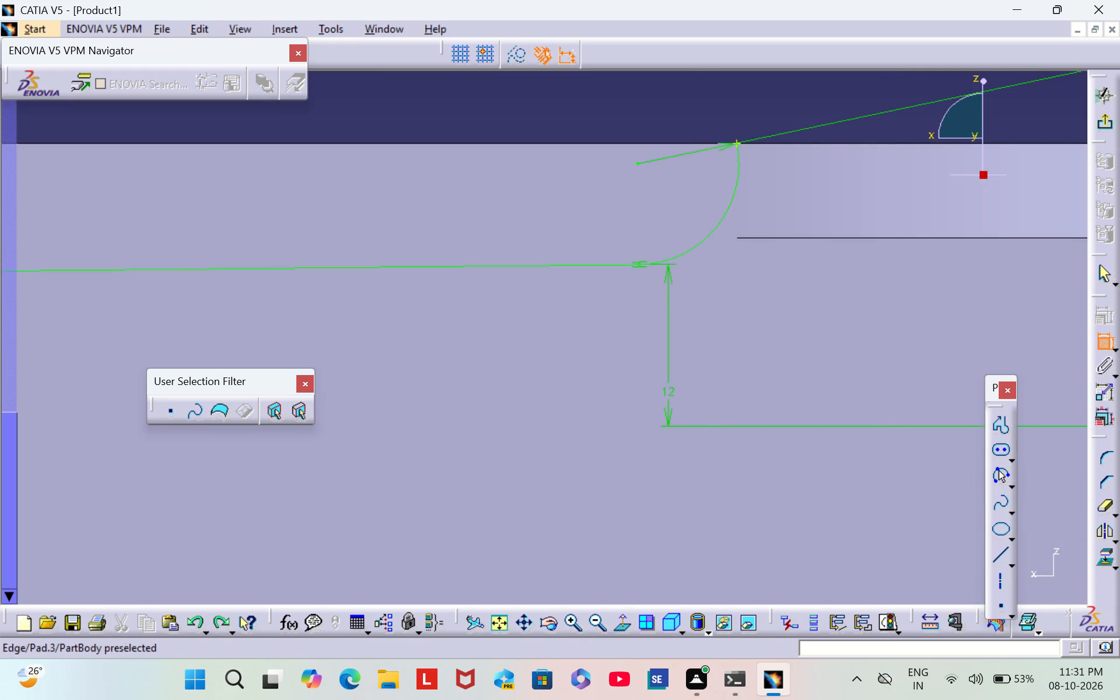
Set the radius of the arc joining the sloped line to the projected vertex to 78 mm.
double_click(602, 629)
click(602, 629)
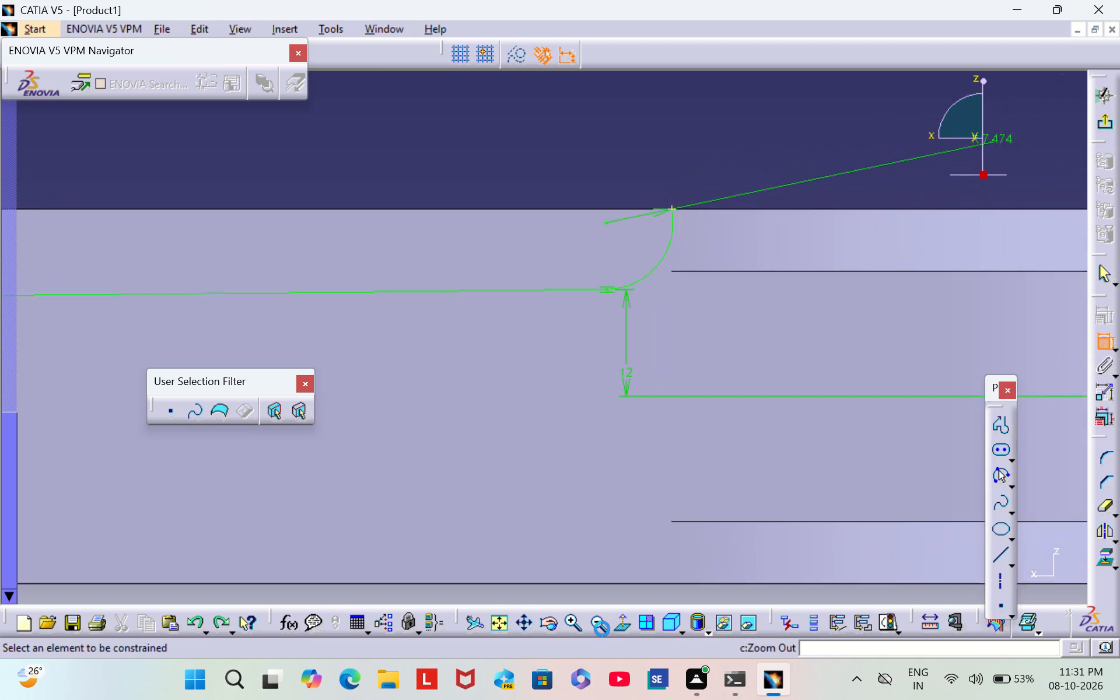
double_click(872, 190)
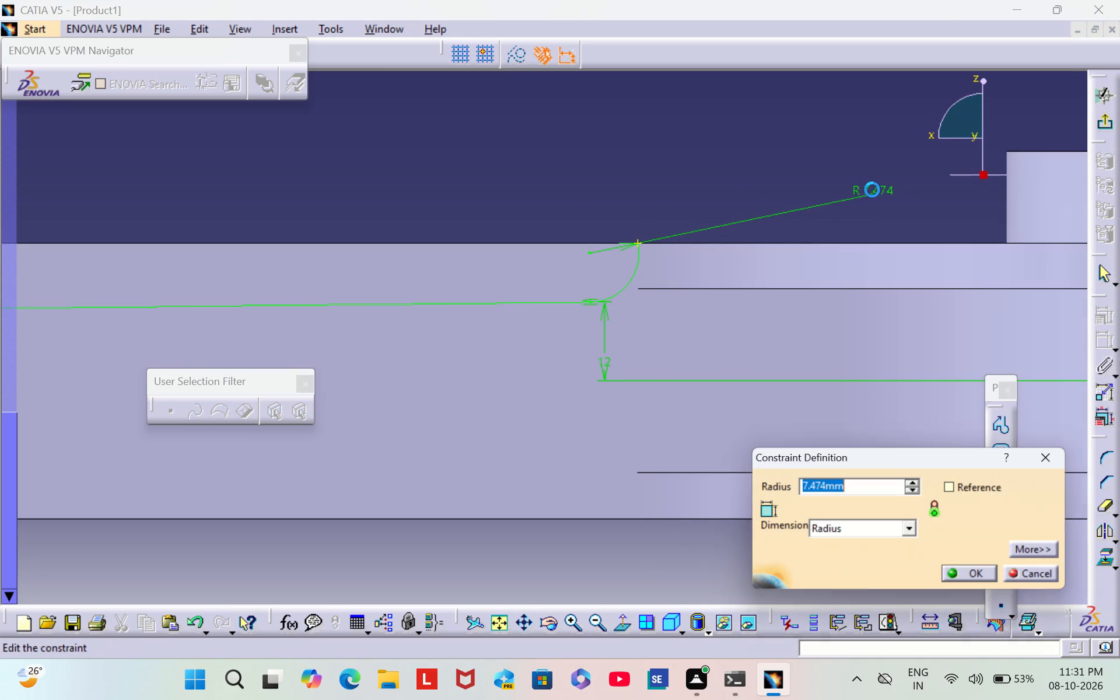
key(BackSpace)
text(78)
key(Return)
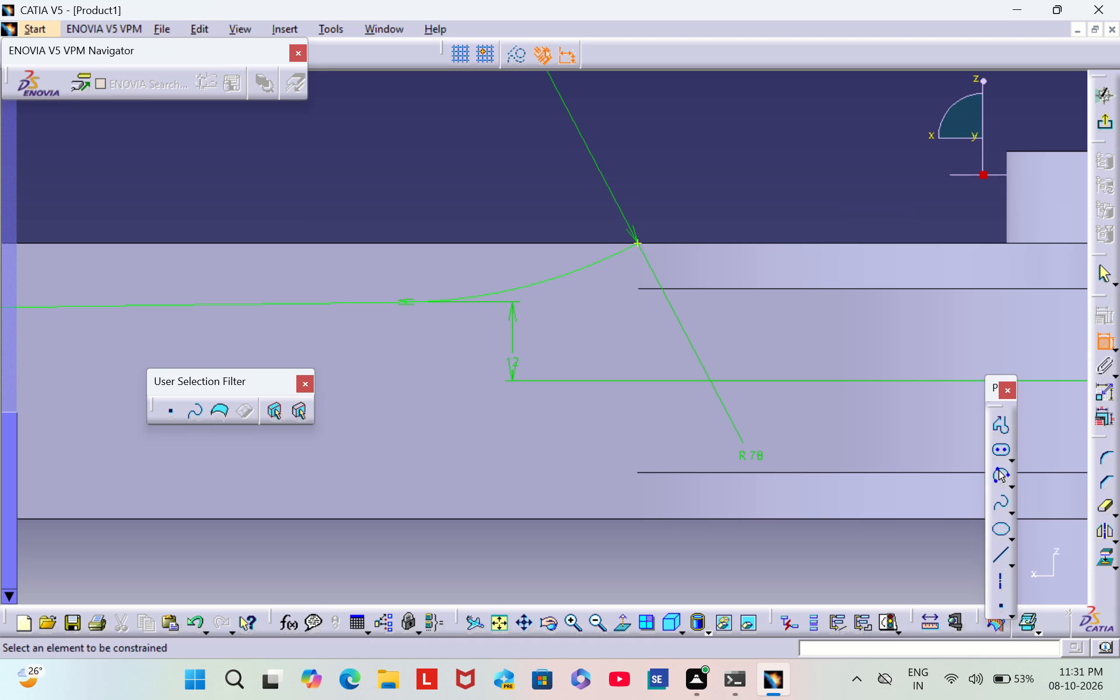
click(737, 206)
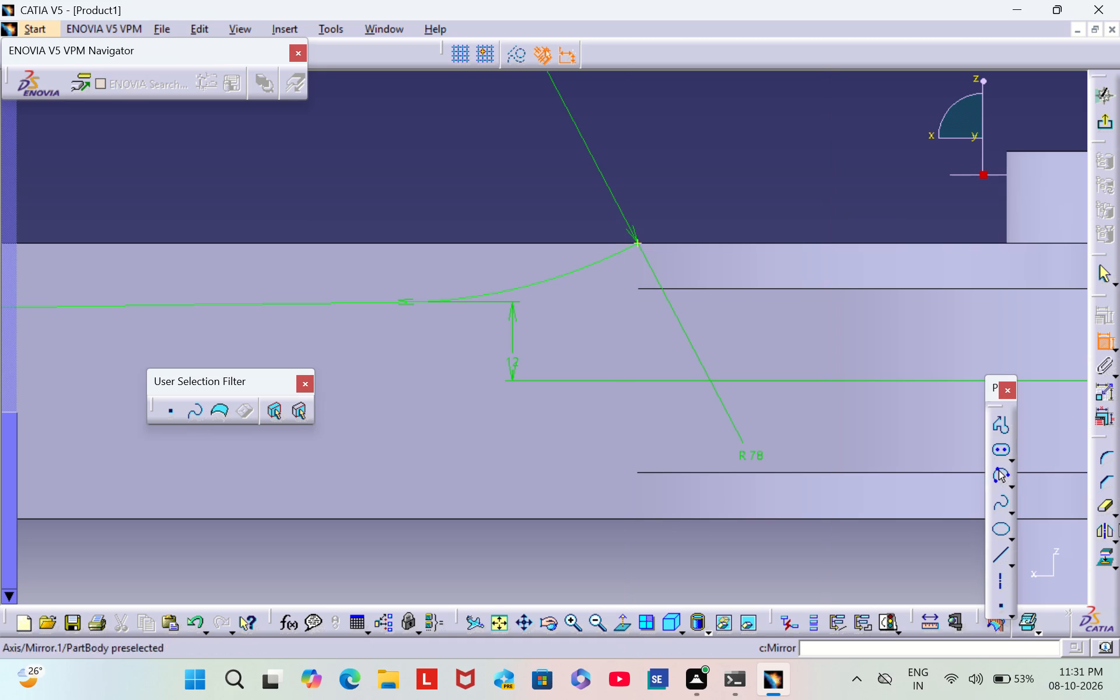
Sketch three connected lines from the projected vertex up above the arm, ending with a horizontal line about 170 mm long extending past the arm's outer end.
double_click(1108, 509)
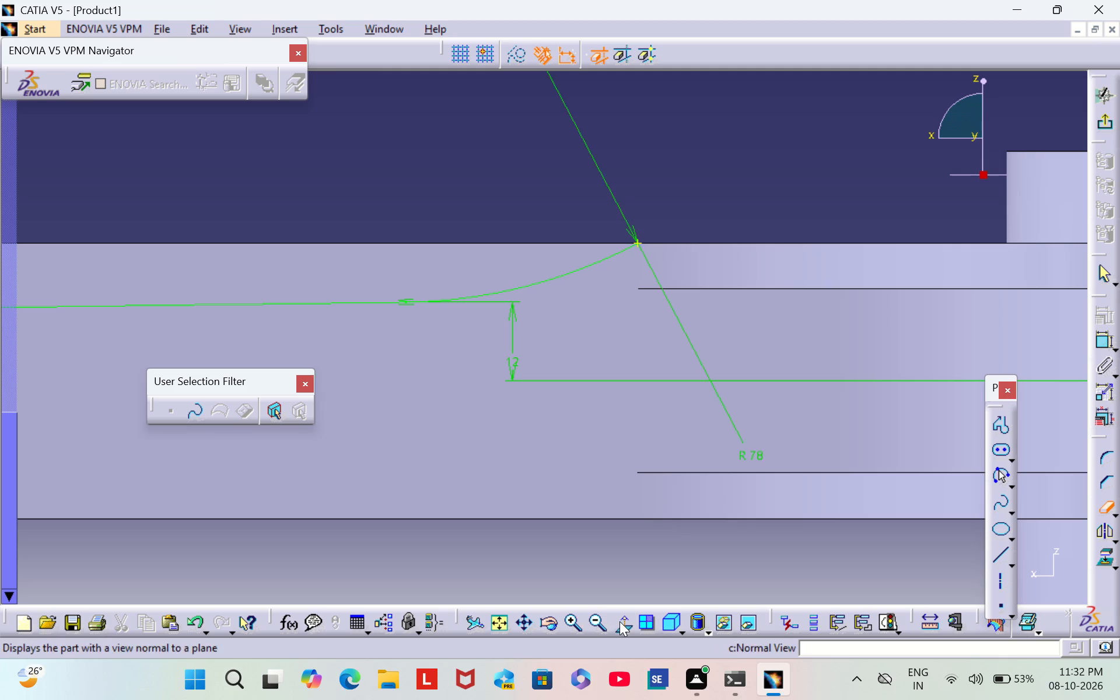
click(598, 624)
triple_click(597, 624)
triple_click(597, 624)
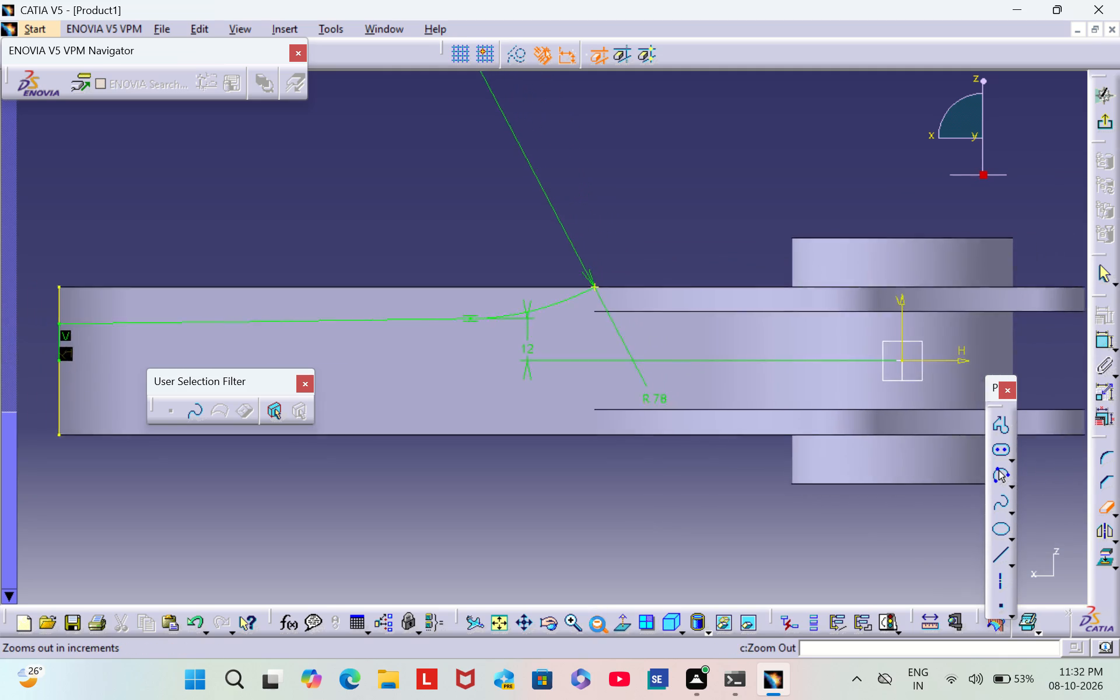
middle_drag(508, 442, 595, 384)
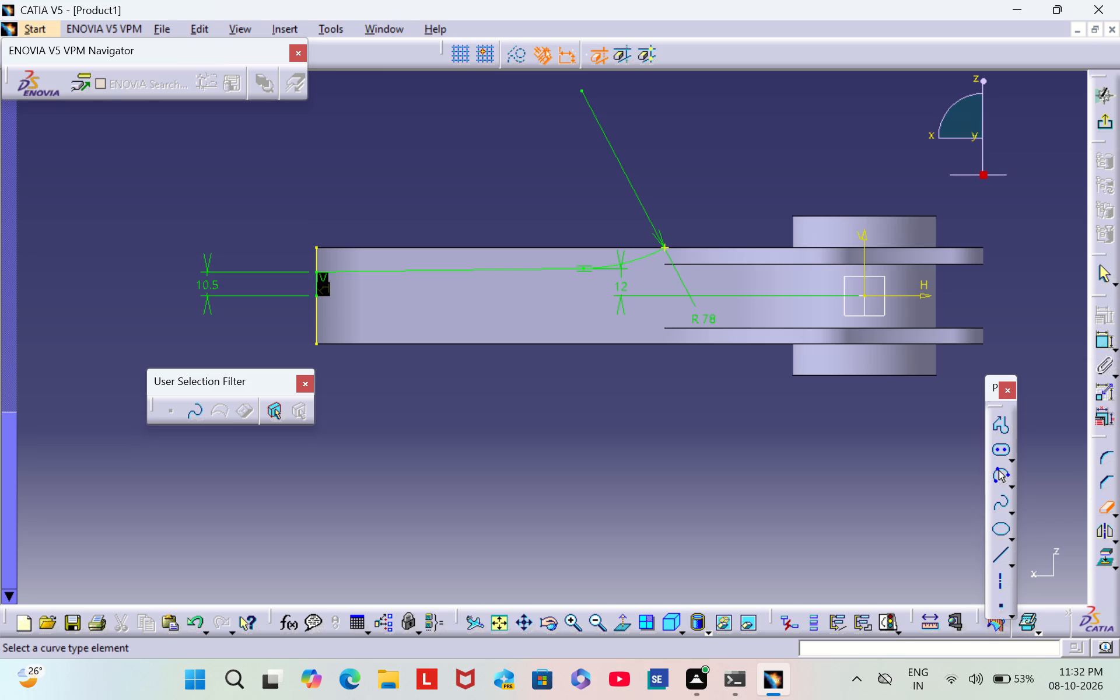
click(1005, 431)
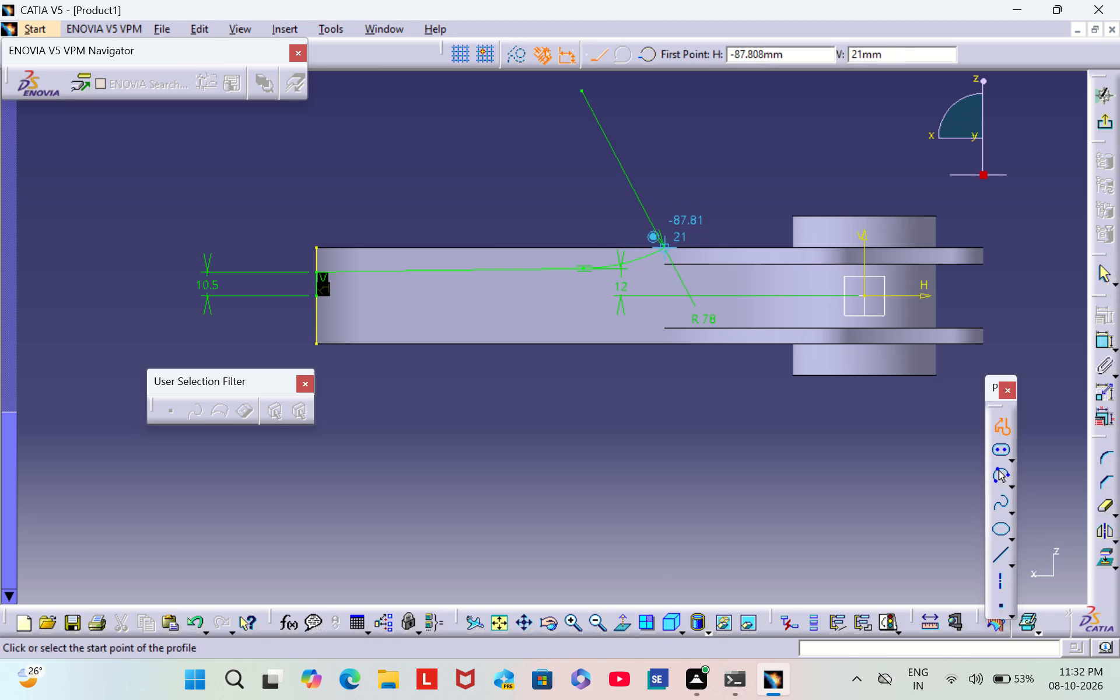
click(667, 246)
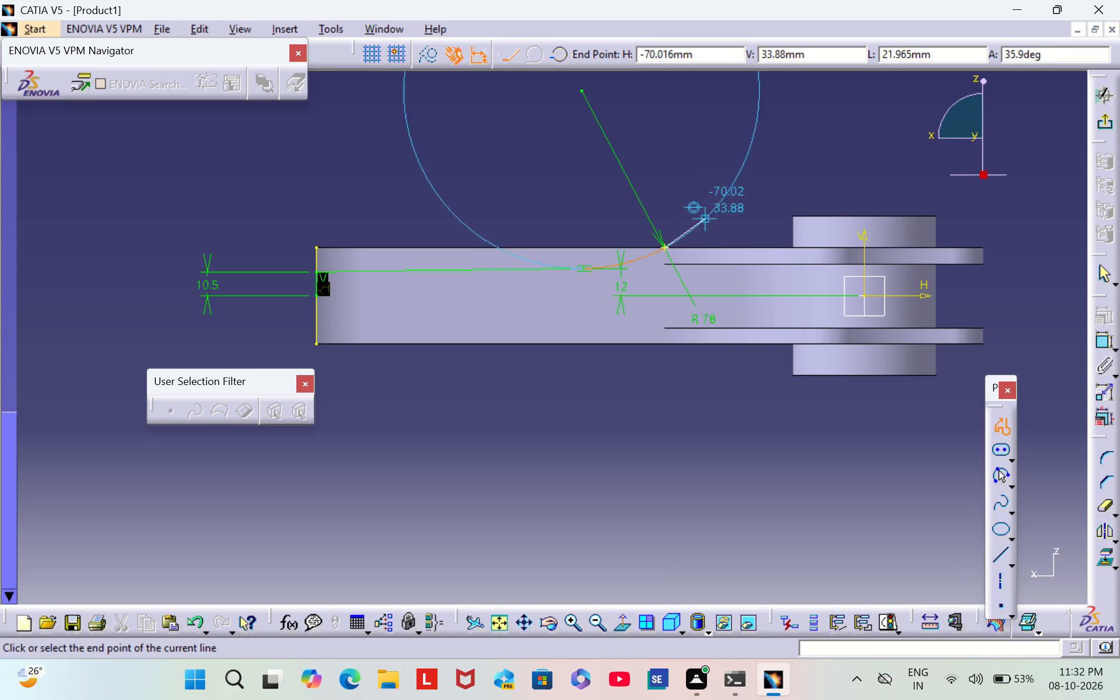
click(689, 210)
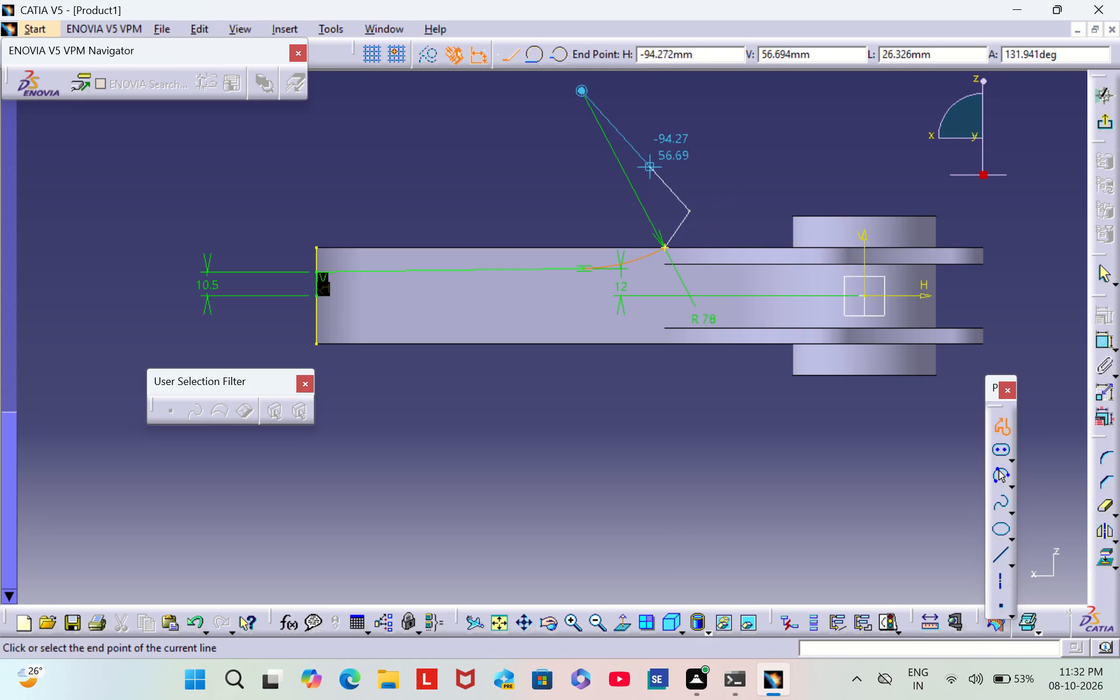
click(650, 163)
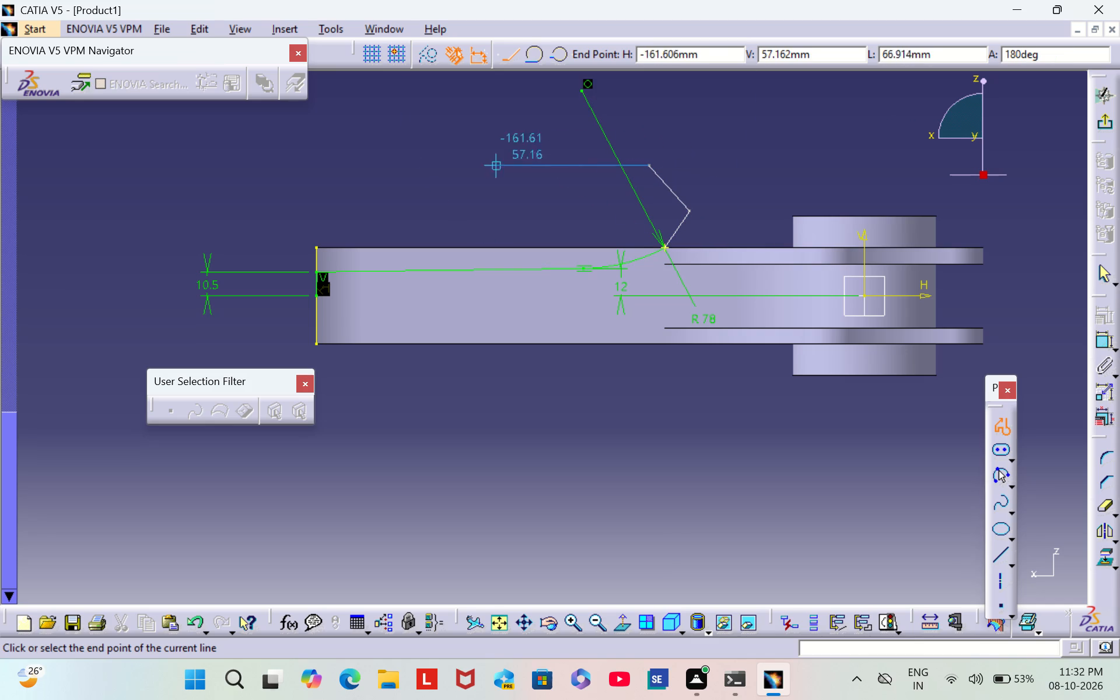
click(262, 163)
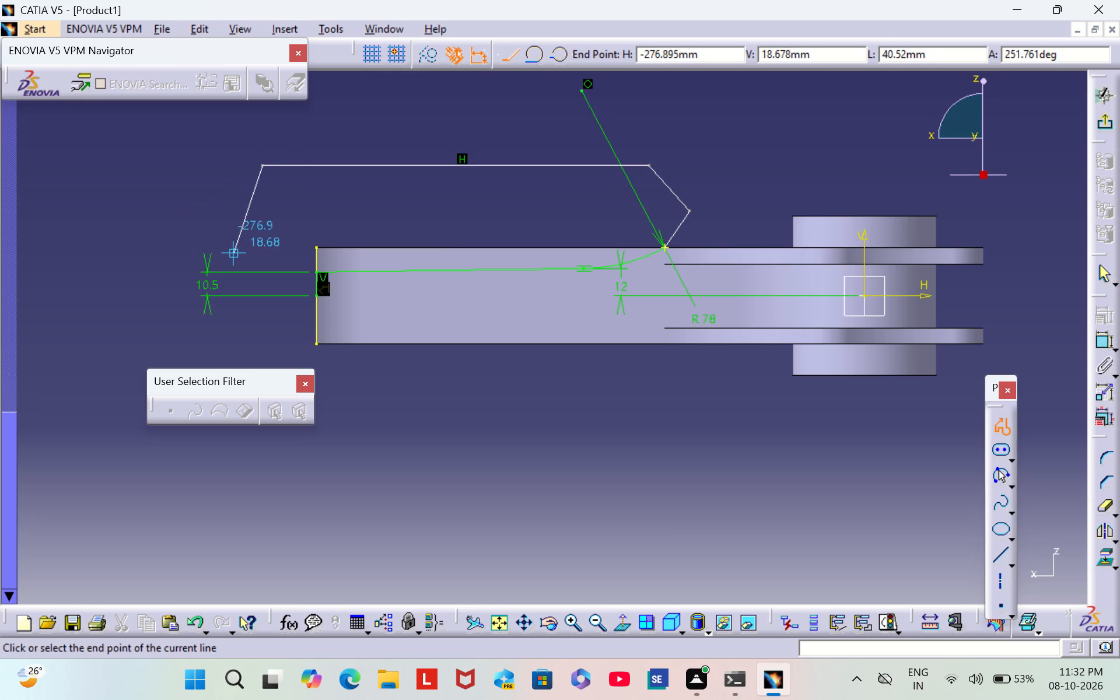
key(Escape)
key(Escape)
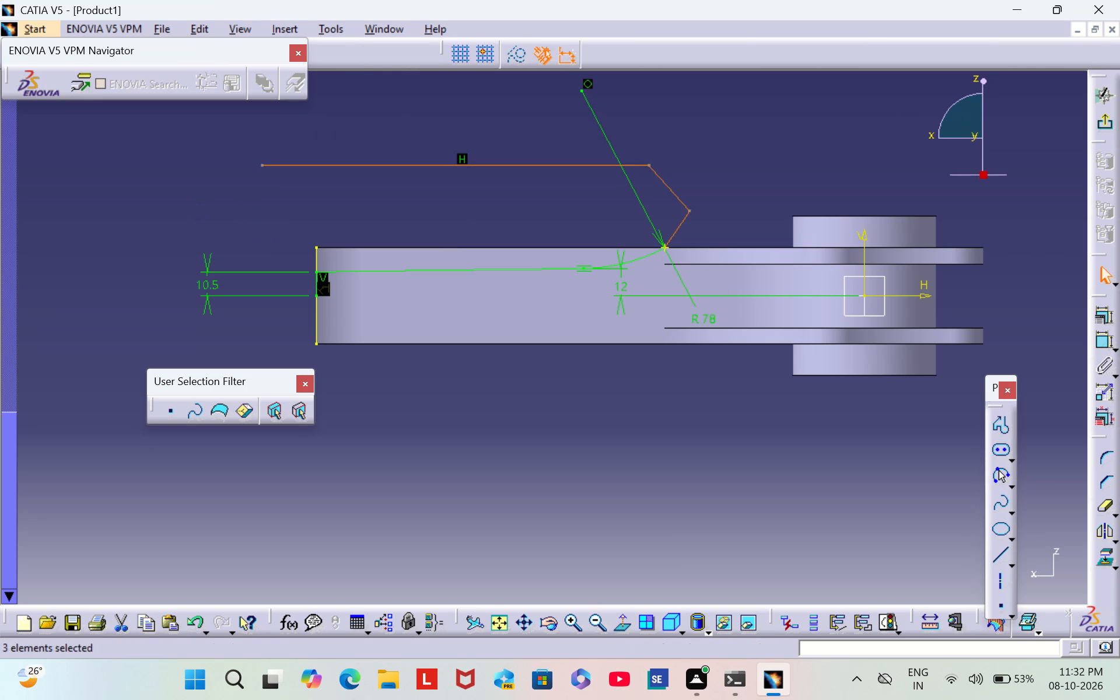
Mirror the three connected lines above the arm about the sketch's horizontal axis.
click(1108, 534)
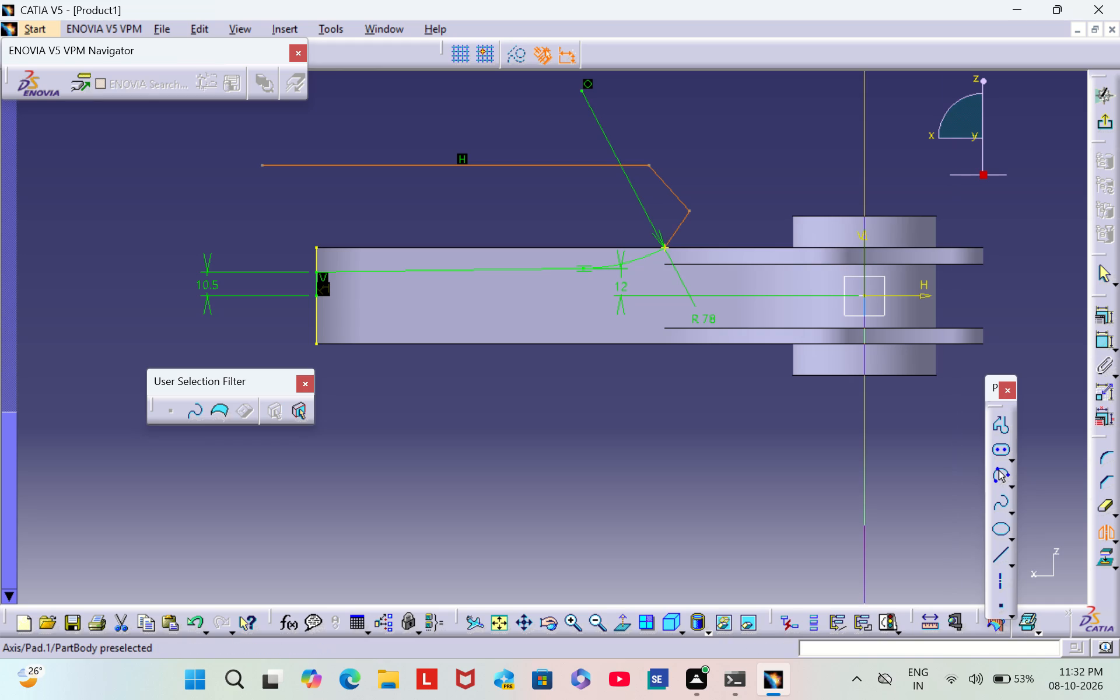
click(902, 296)
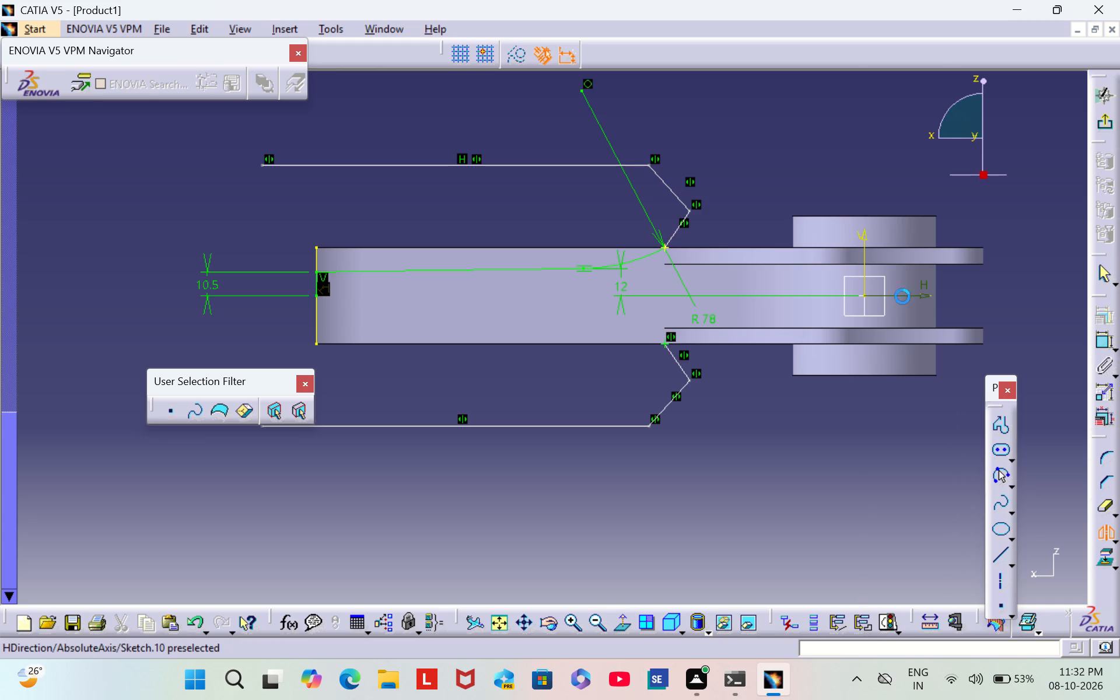
click(810, 434)
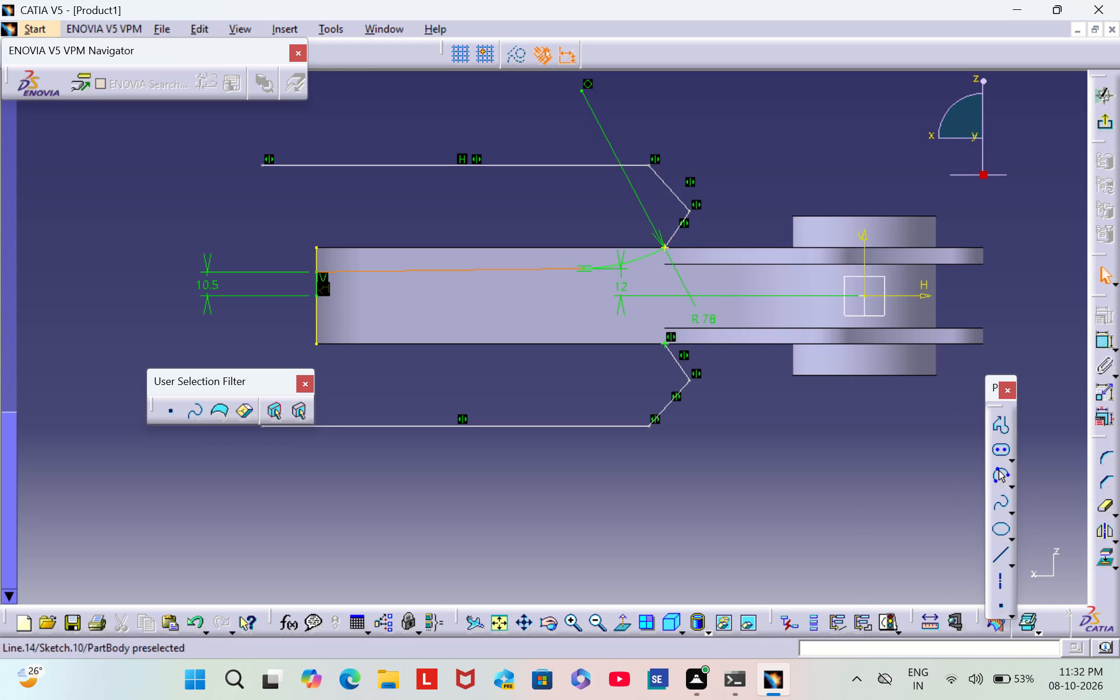
Mirror the sloped line and the 78 mm arc about the sketch's horizontal axis.
click(432, 270)
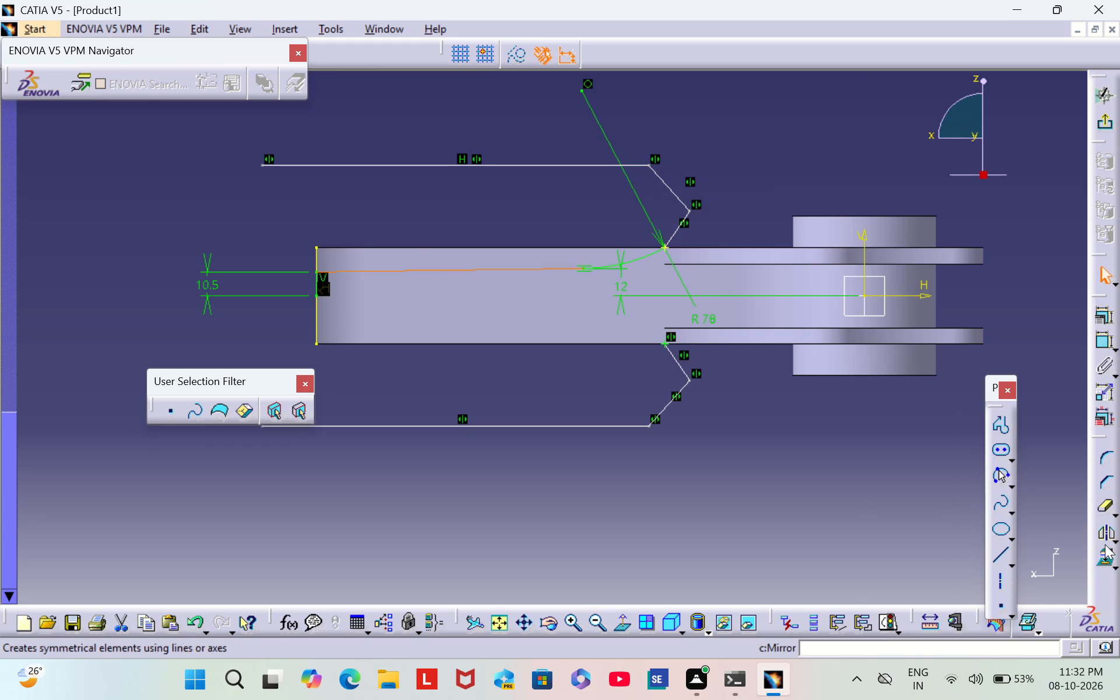
click(1106, 537)
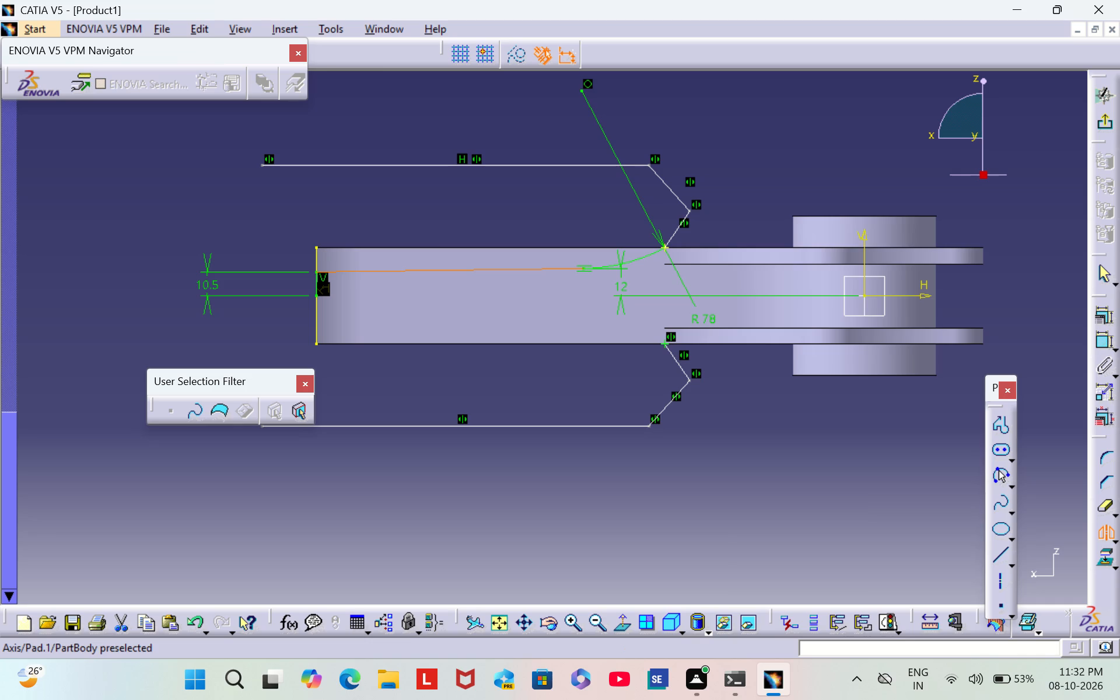
click(901, 295)
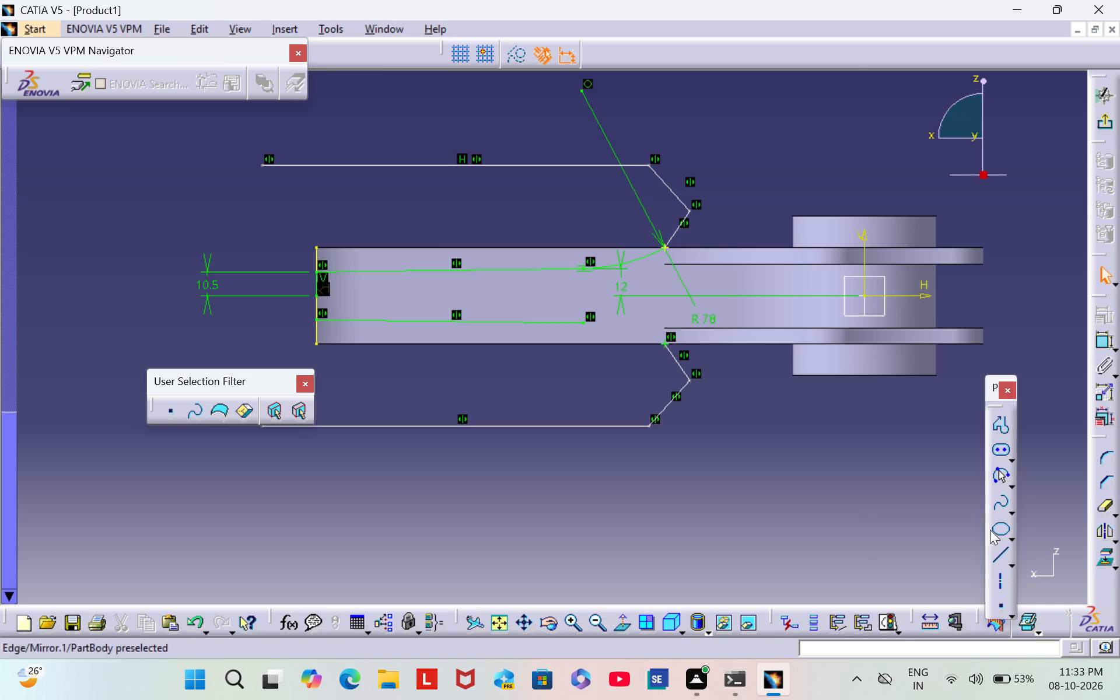
click(633, 260)
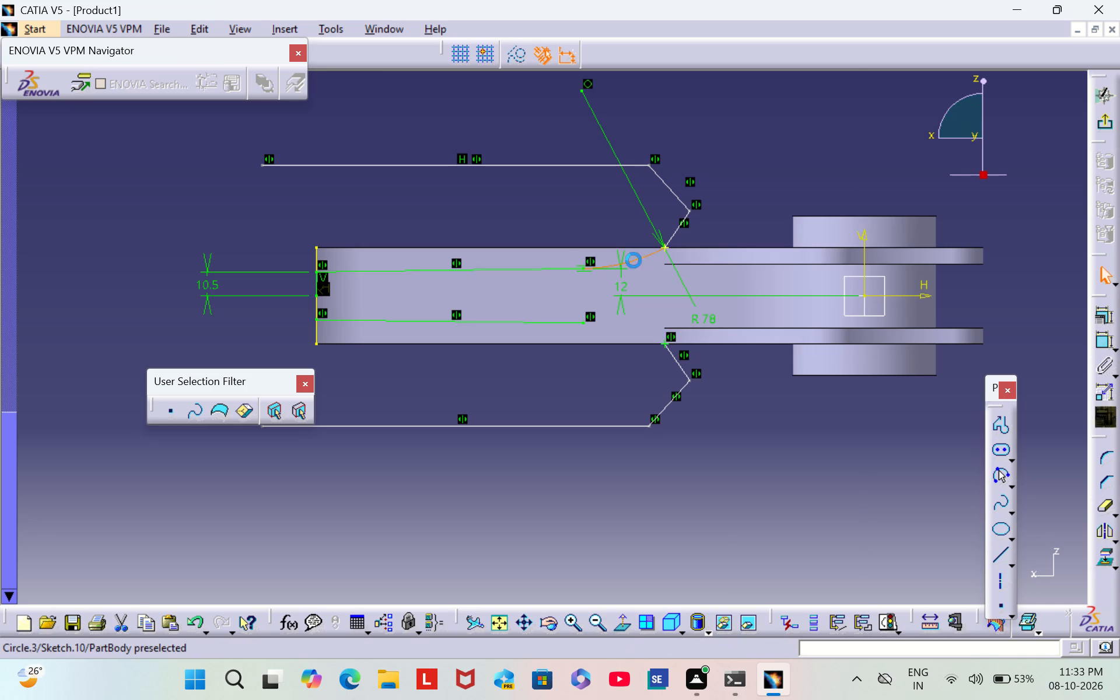
click(1104, 537)
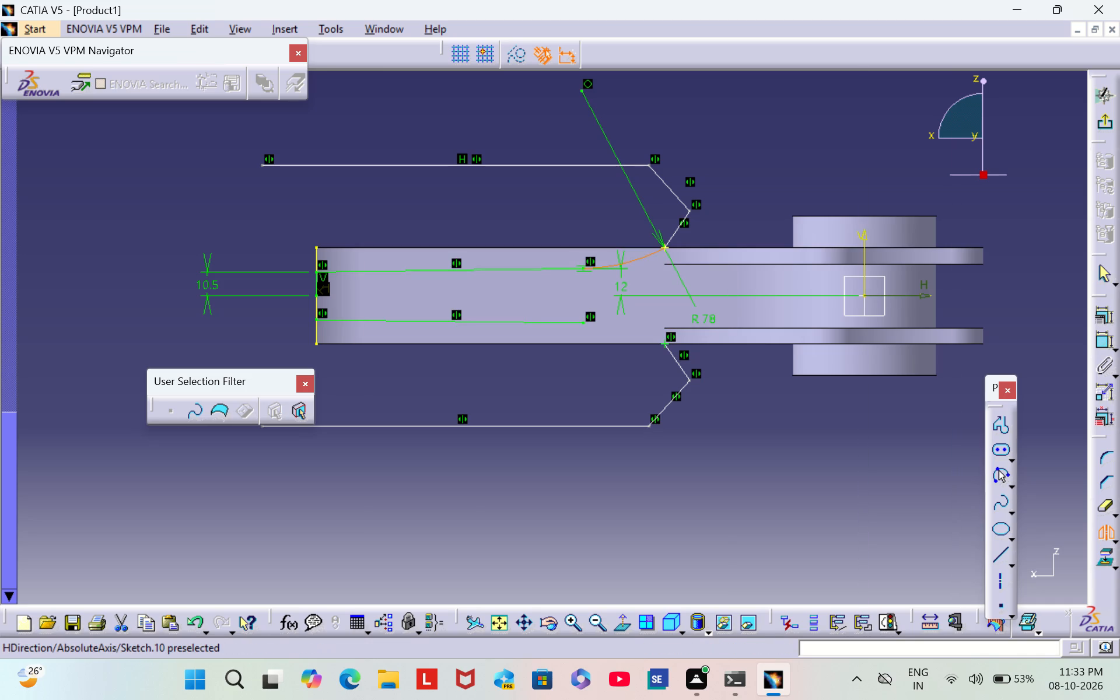
click(904, 293)
click(501, 509)
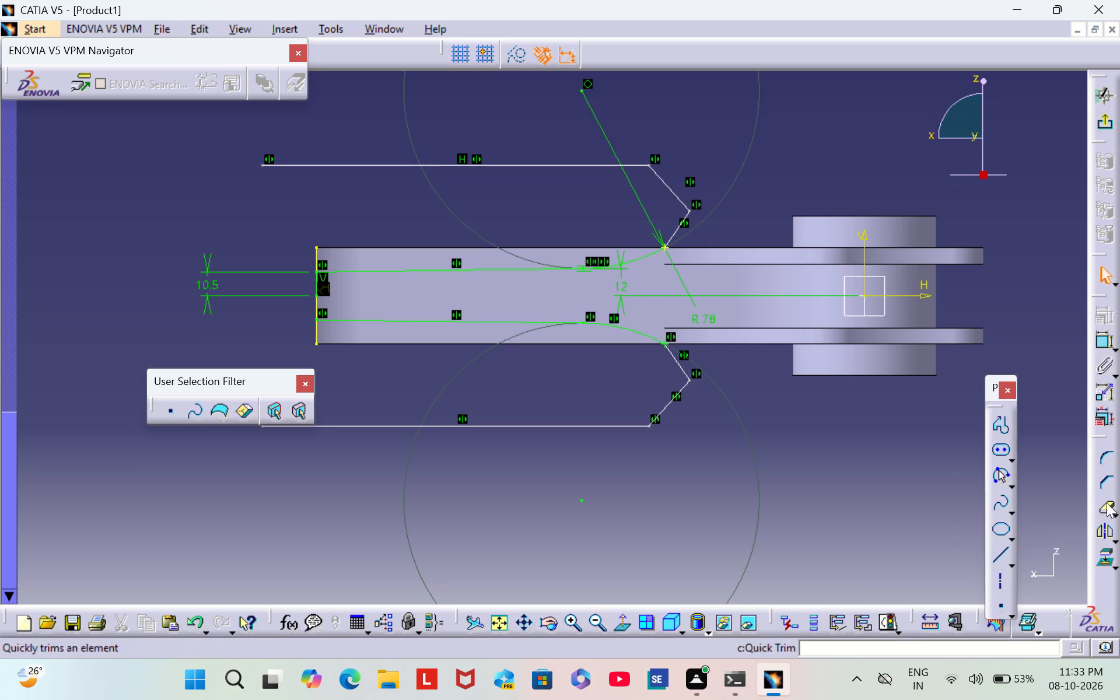
Mirror the vertical line at the arm's outer end about the sketch's horizontal axis.
click(1102, 533)
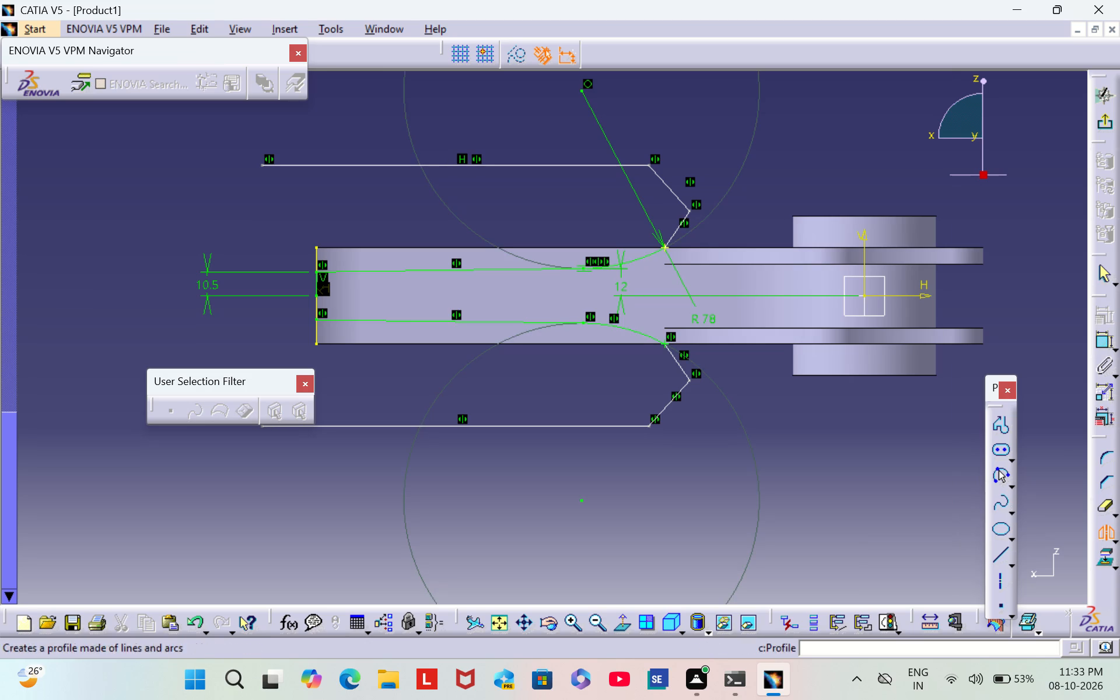
click(317, 281)
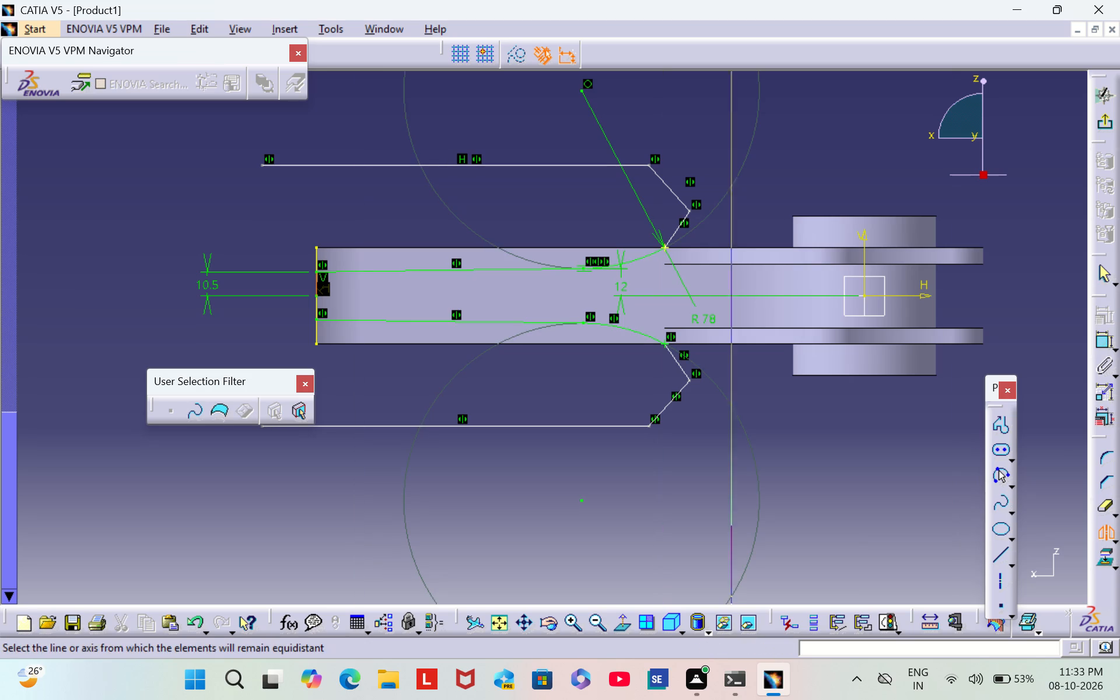
click(902, 294)
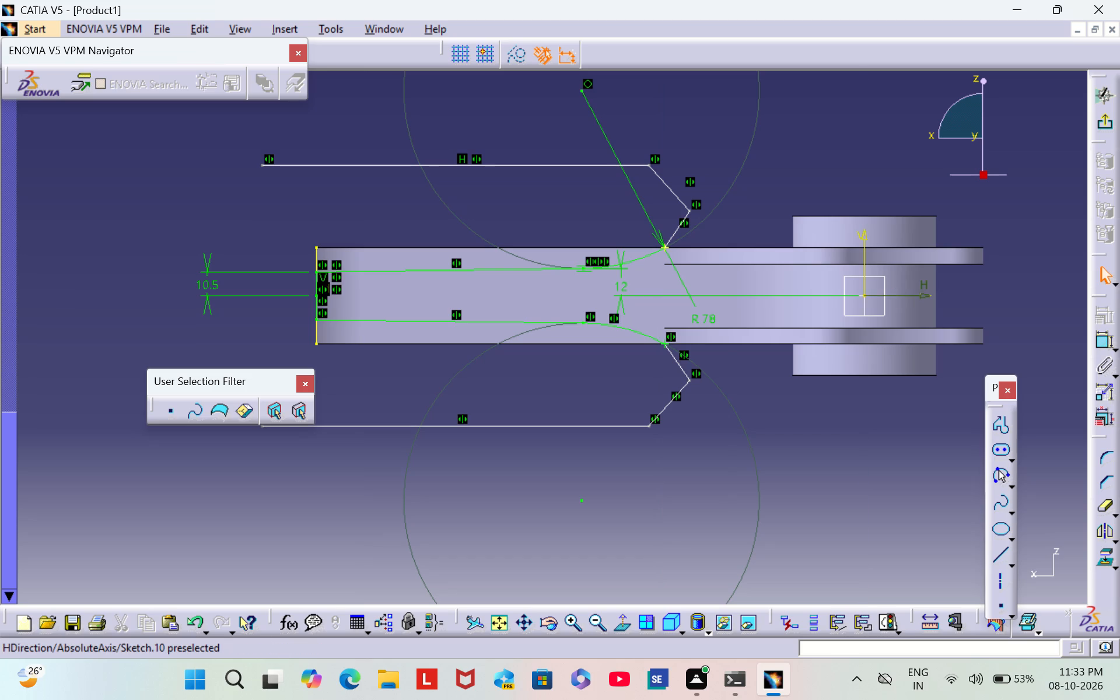
click(674, 489)
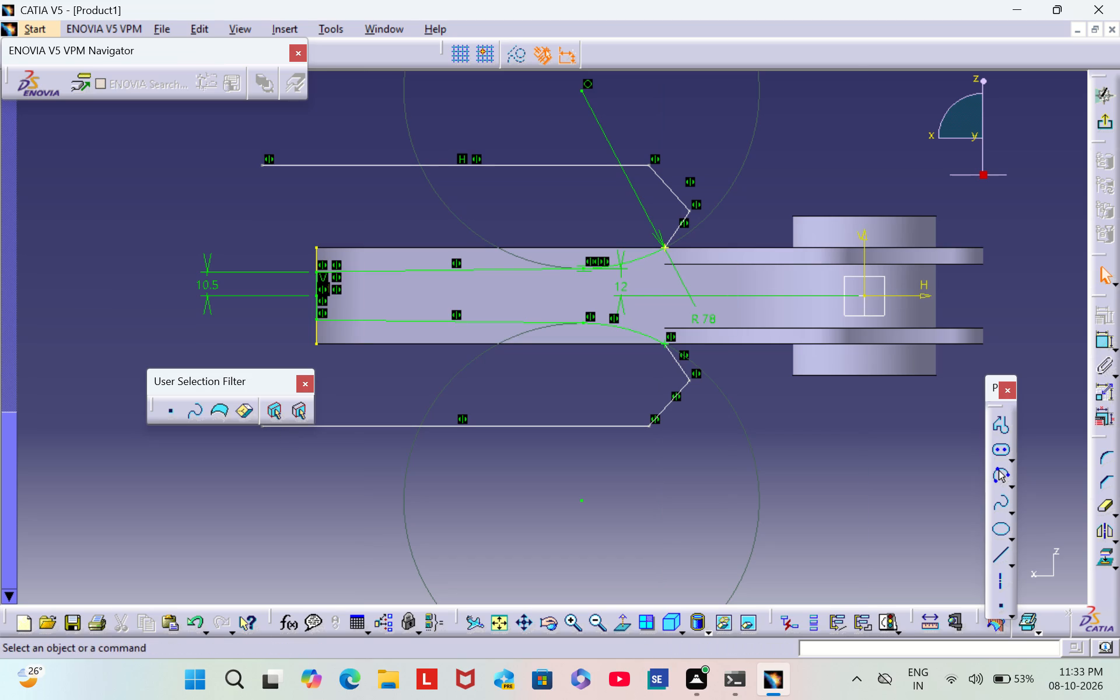
Move the floating User Selection Filter clear of the lower horizontal line's outer endpoint.
drag(233, 383, 207, 334)
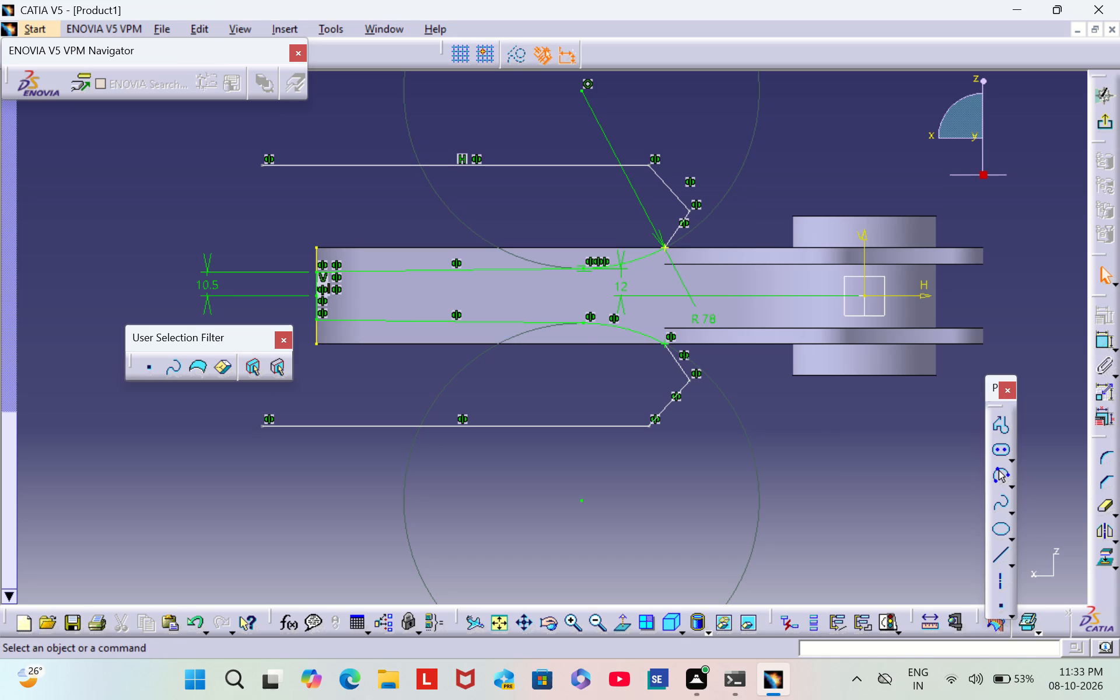
Draw a vertical line about 114 mm long joining the outer endpoints of the upper and lower horizontal lines.
middle_drag(517, 367, 576, 358)
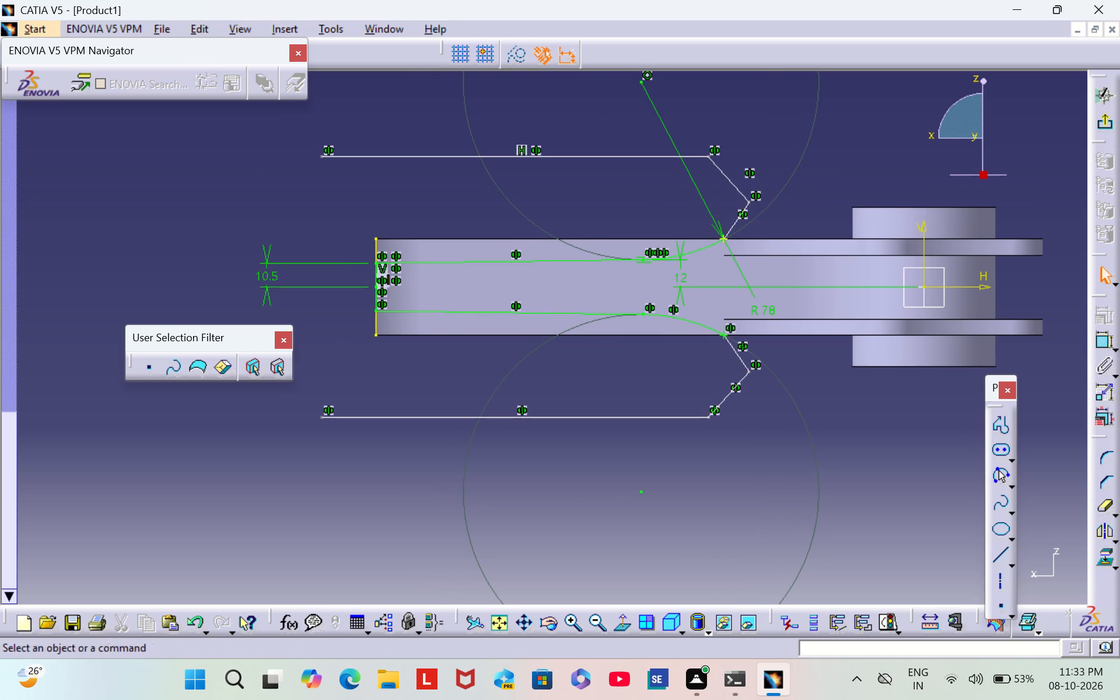
click(999, 561)
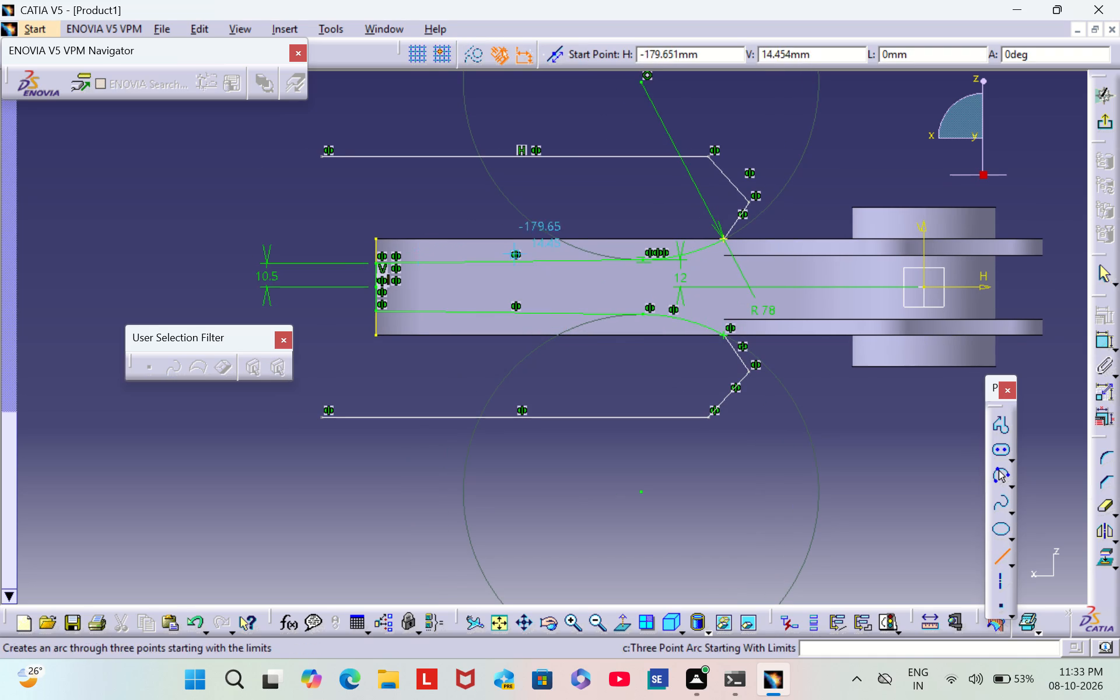
click(320, 154)
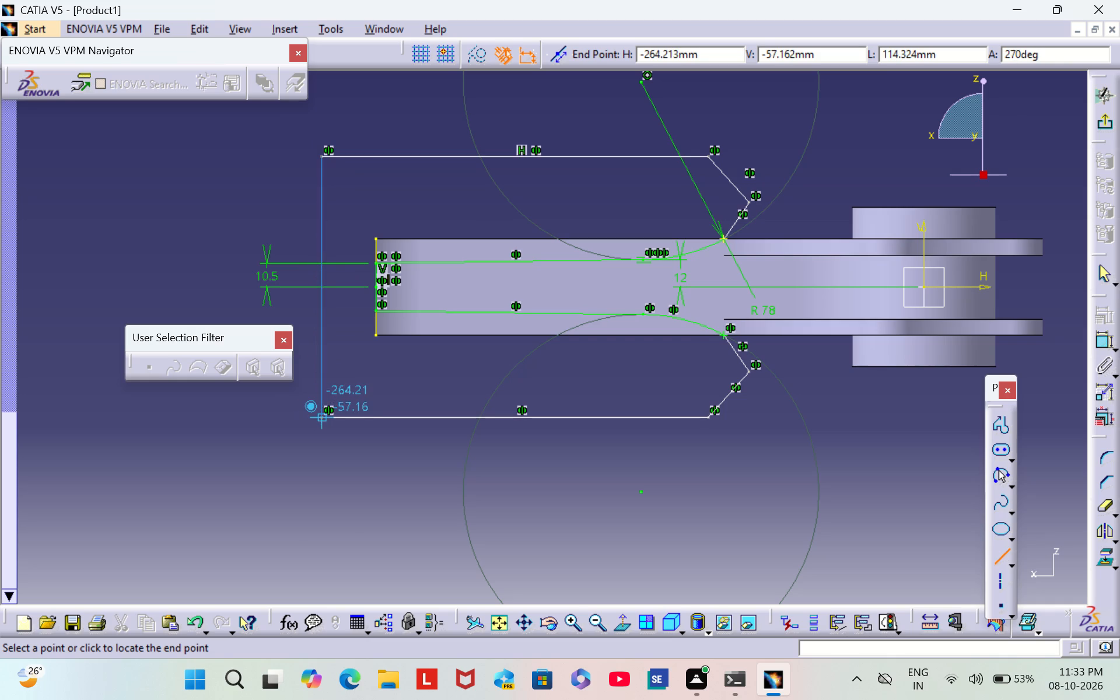
click(322, 418)
click(262, 428)
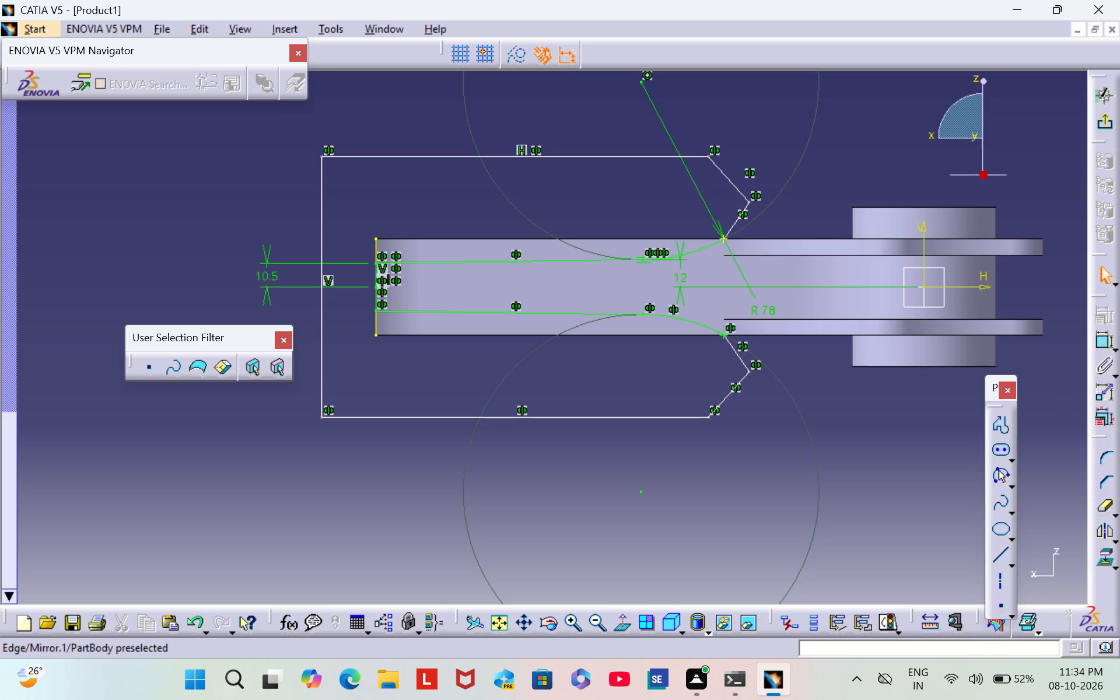
Quick Trim the projected edge at the arm's outer end, above and below the mirrored profile lines, and exit the sketch.
click(1105, 509)
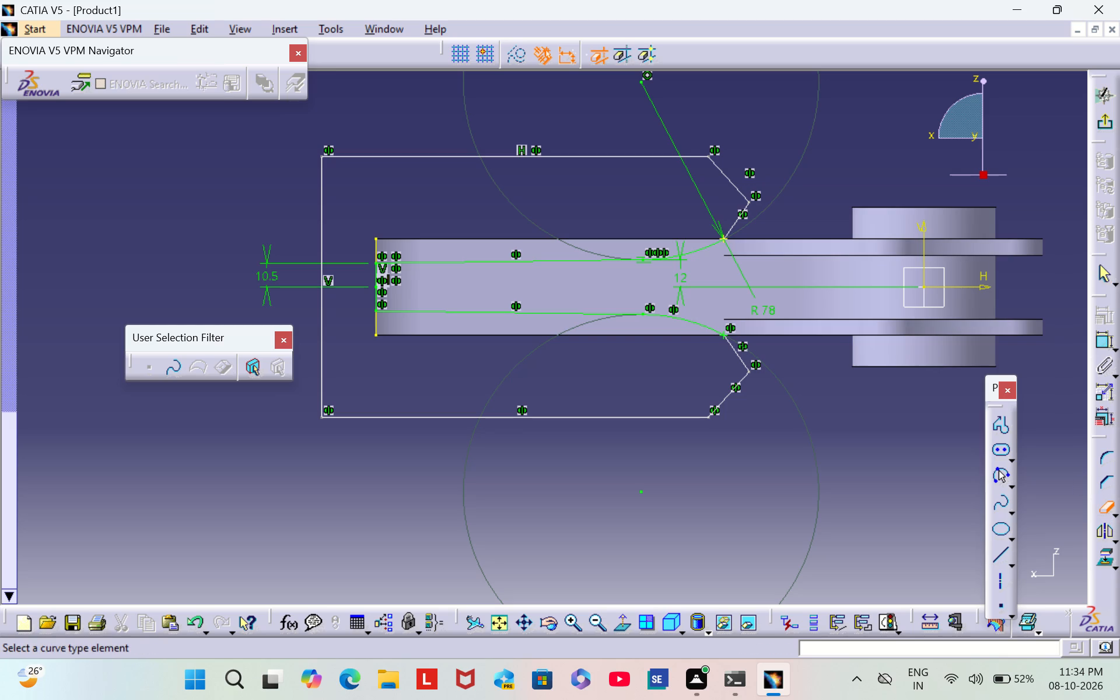
click(376, 248)
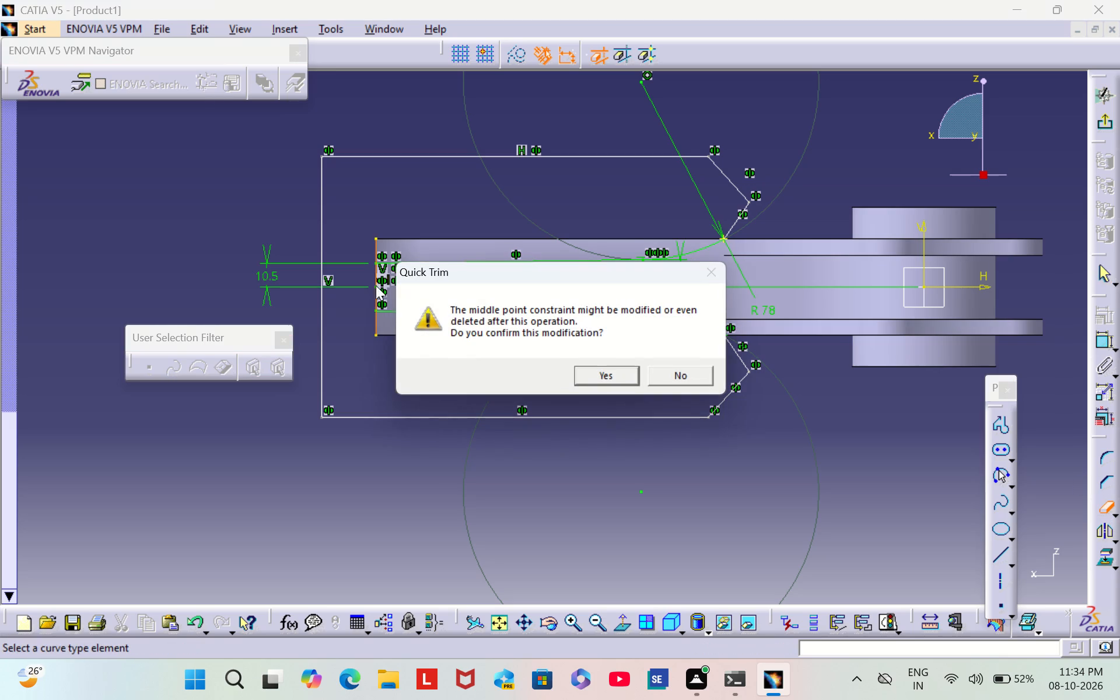
click(594, 374)
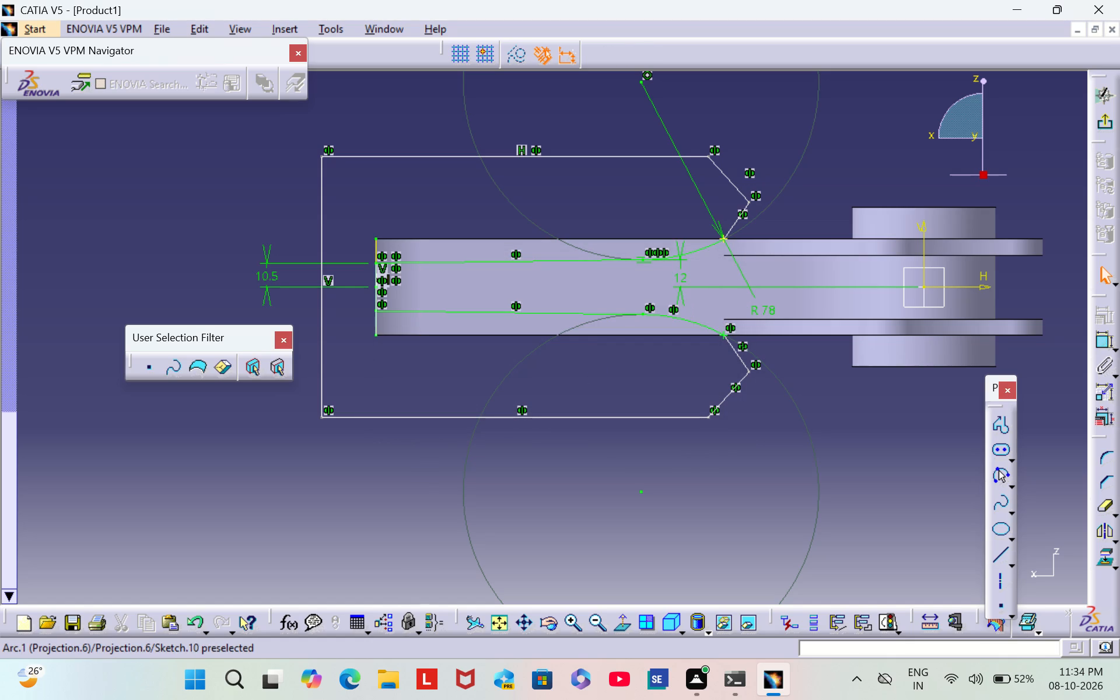
click(375, 322)
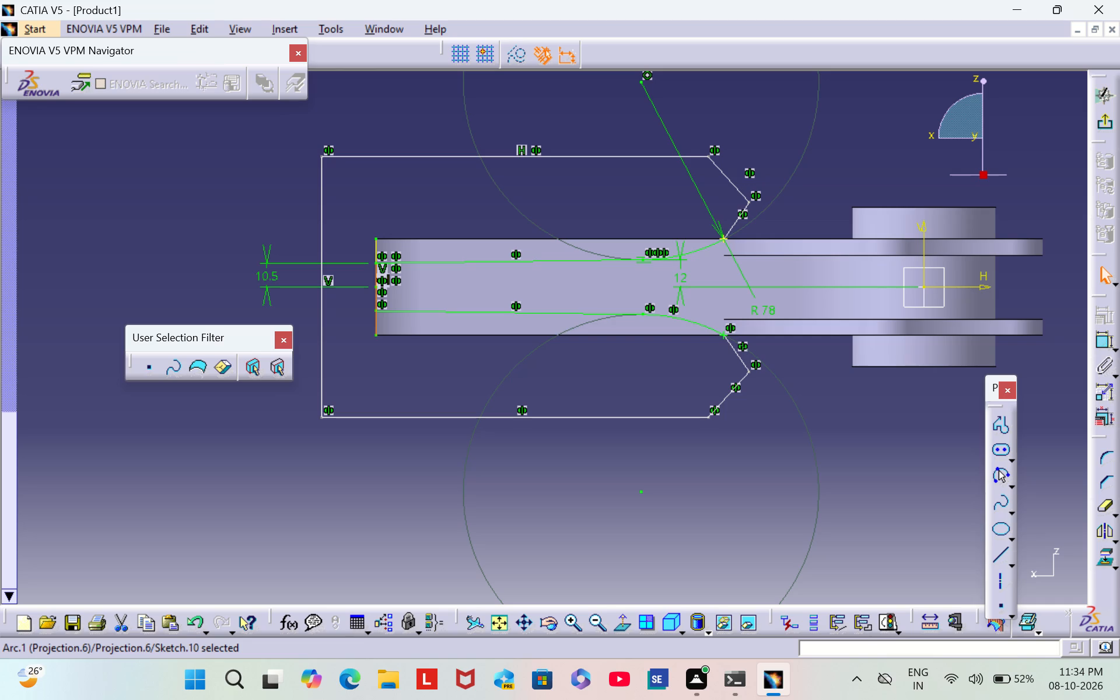
click(1108, 510)
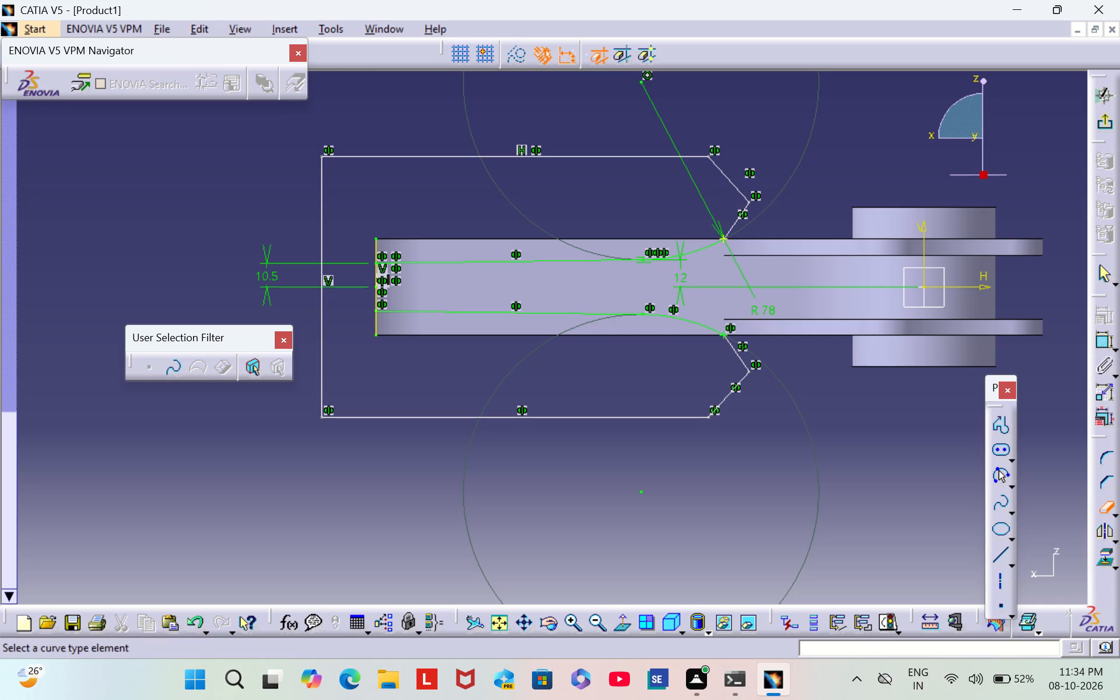
click(379, 327)
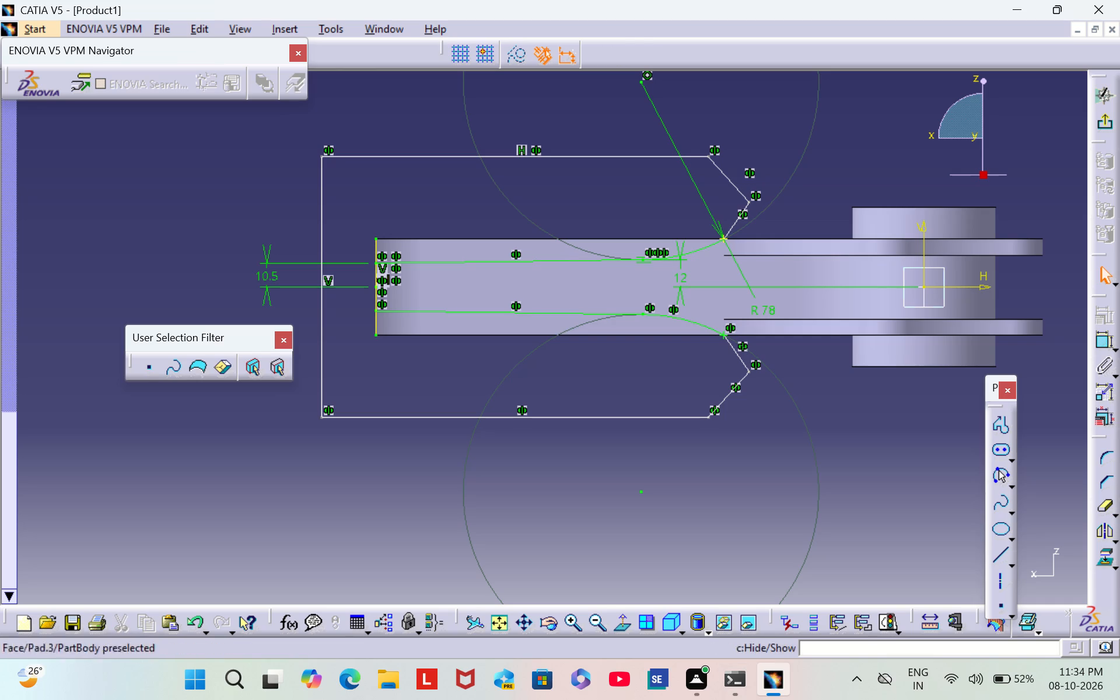
click(1109, 127)
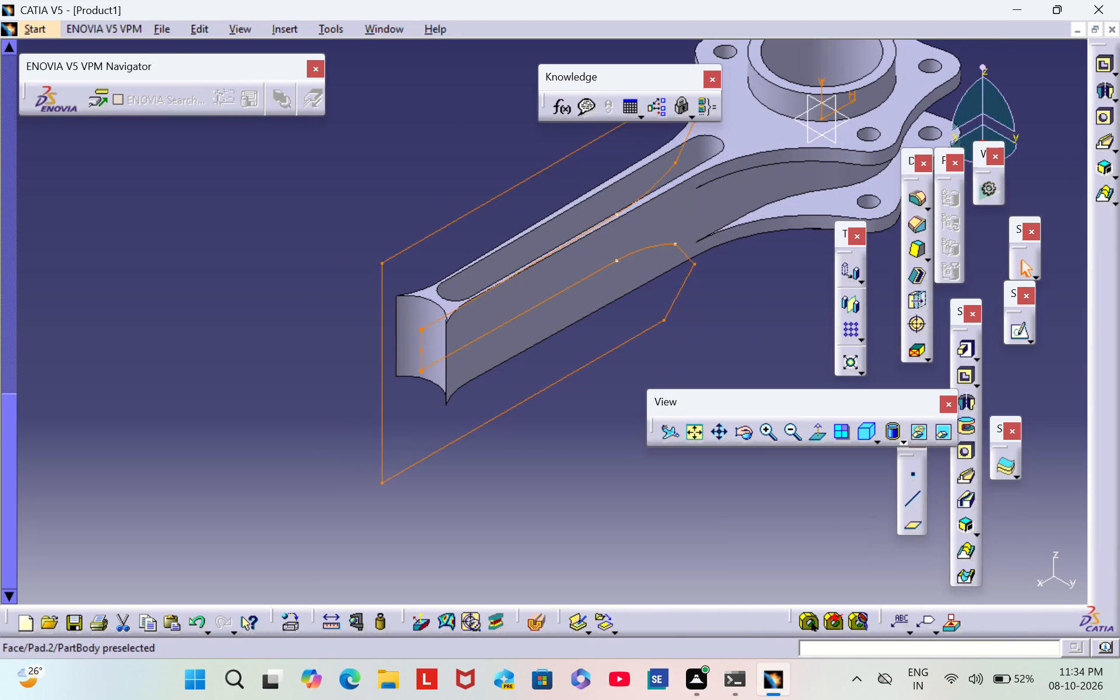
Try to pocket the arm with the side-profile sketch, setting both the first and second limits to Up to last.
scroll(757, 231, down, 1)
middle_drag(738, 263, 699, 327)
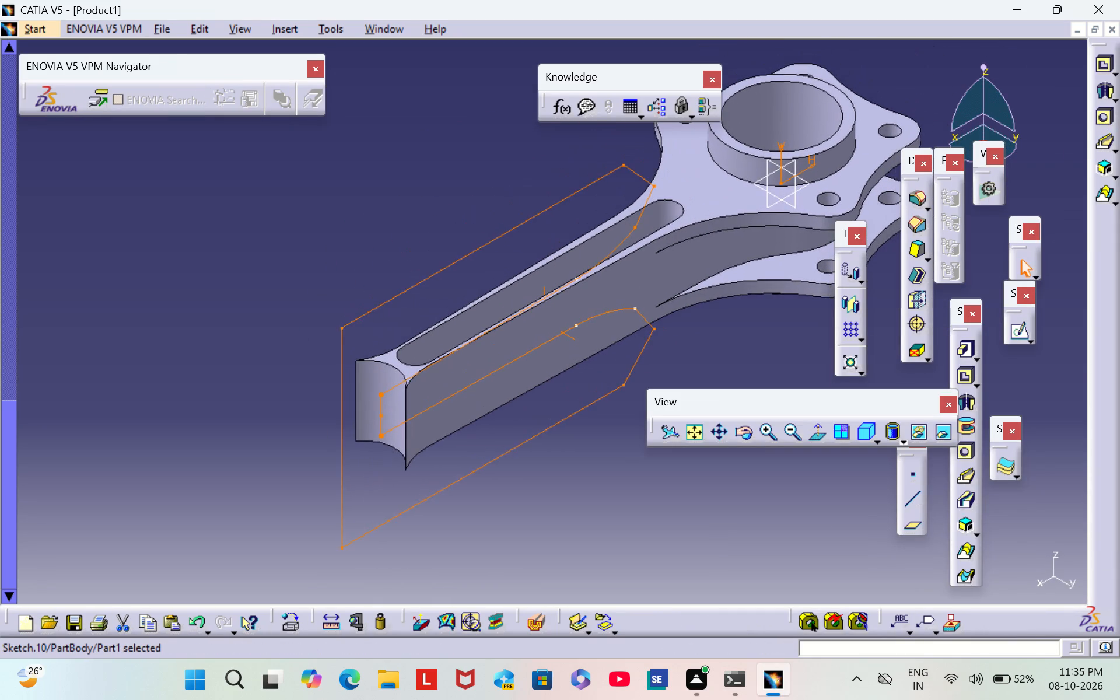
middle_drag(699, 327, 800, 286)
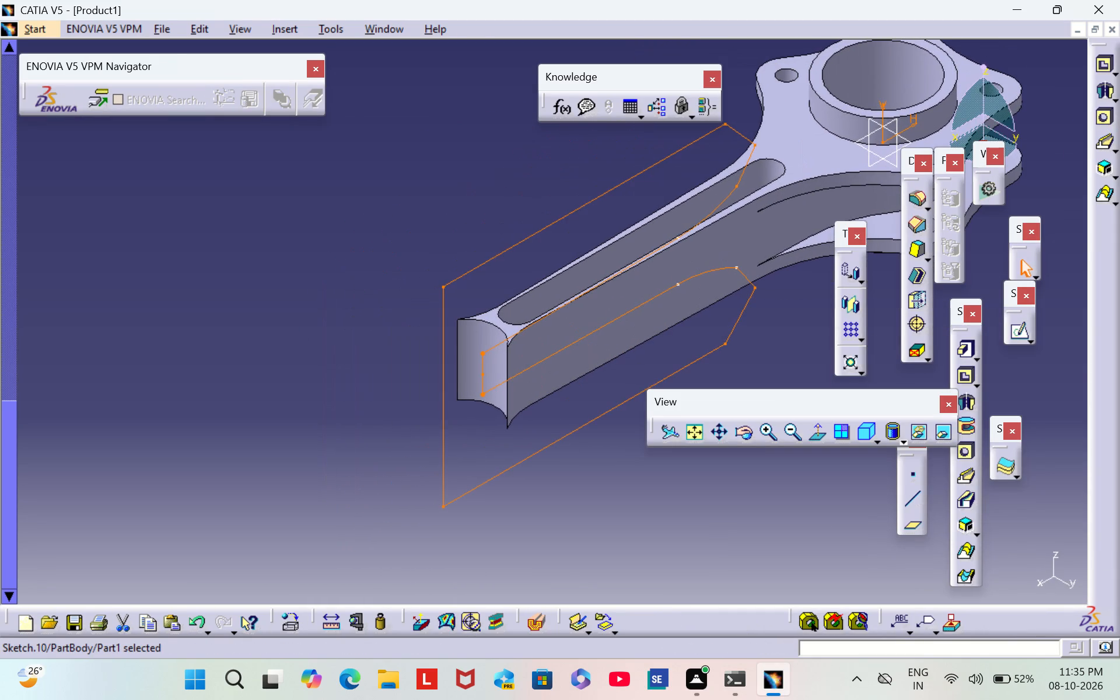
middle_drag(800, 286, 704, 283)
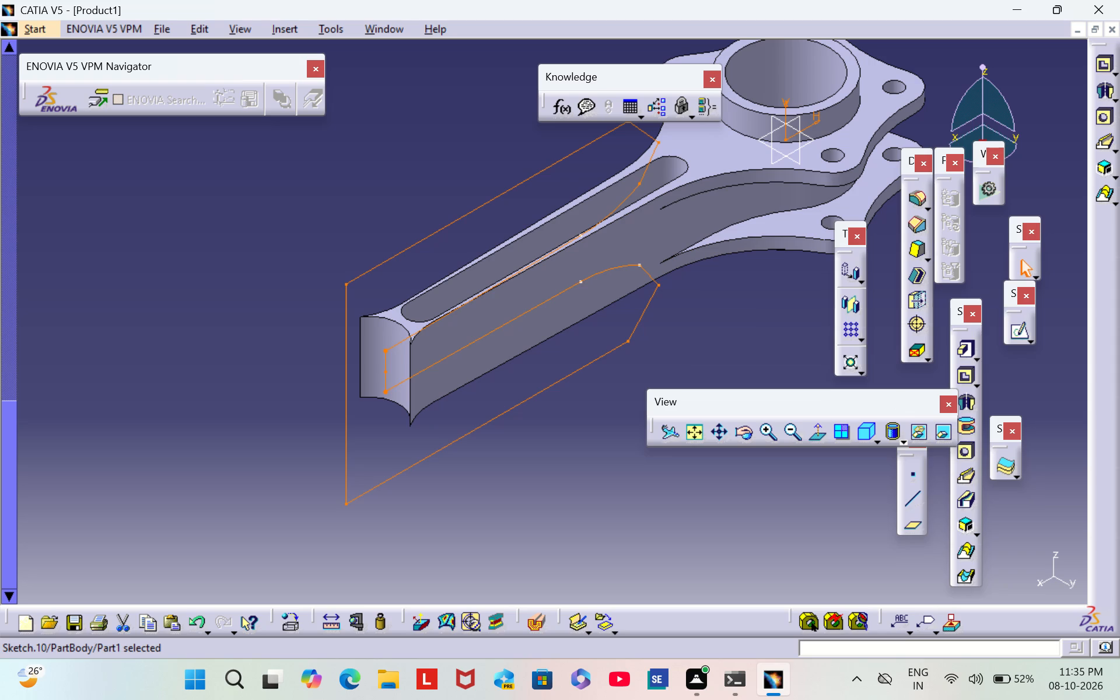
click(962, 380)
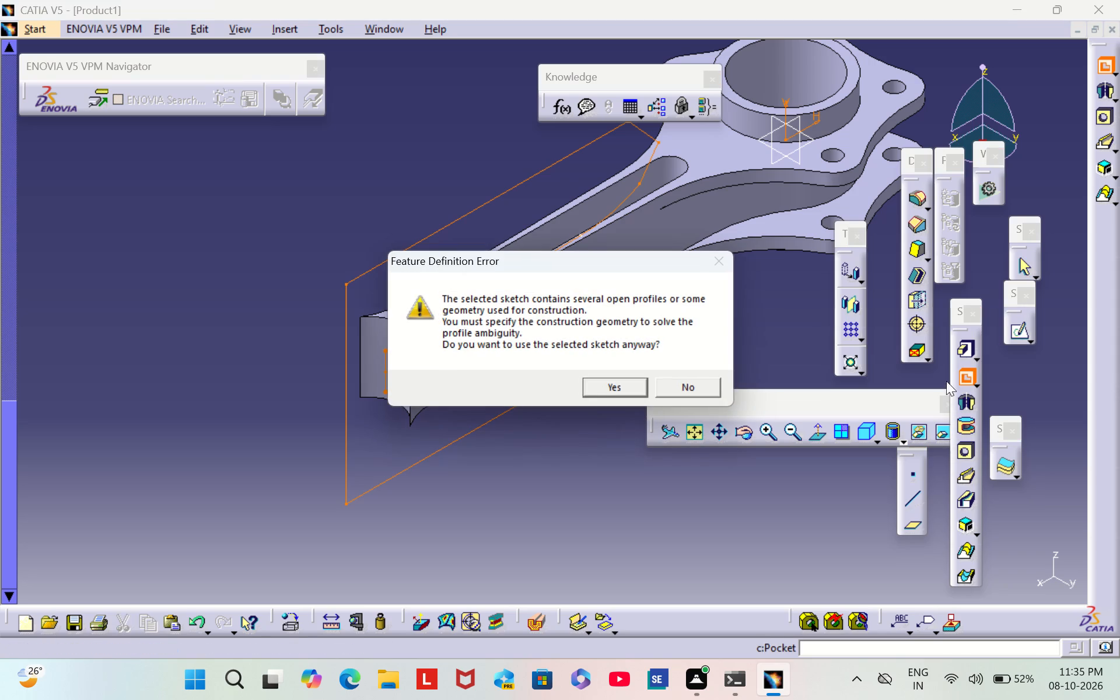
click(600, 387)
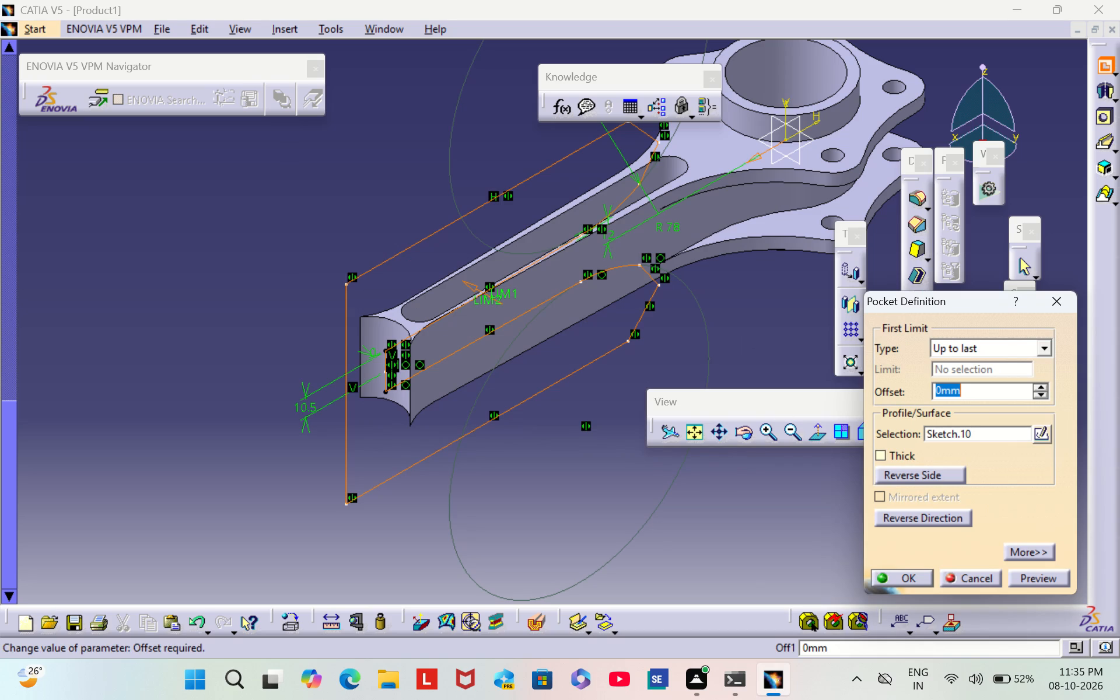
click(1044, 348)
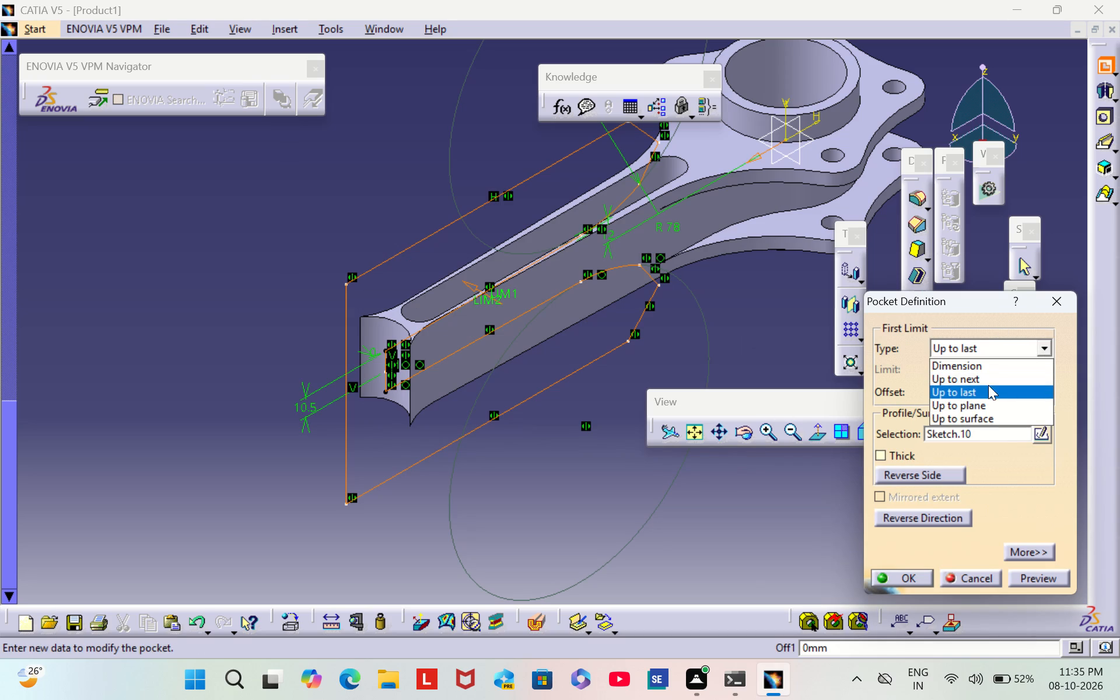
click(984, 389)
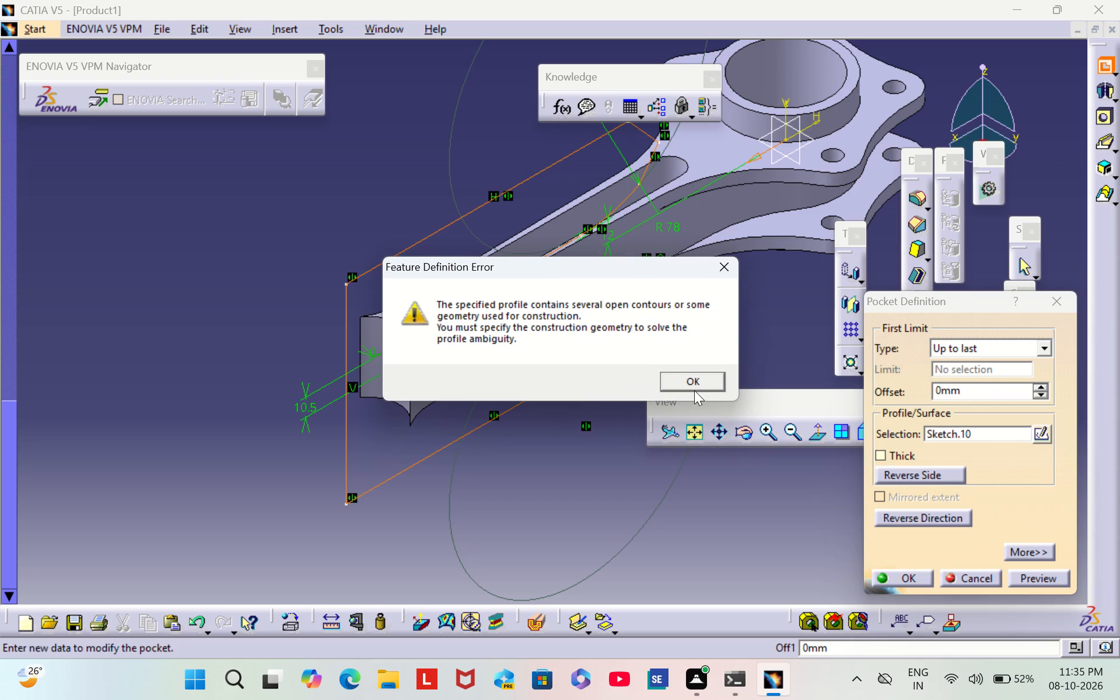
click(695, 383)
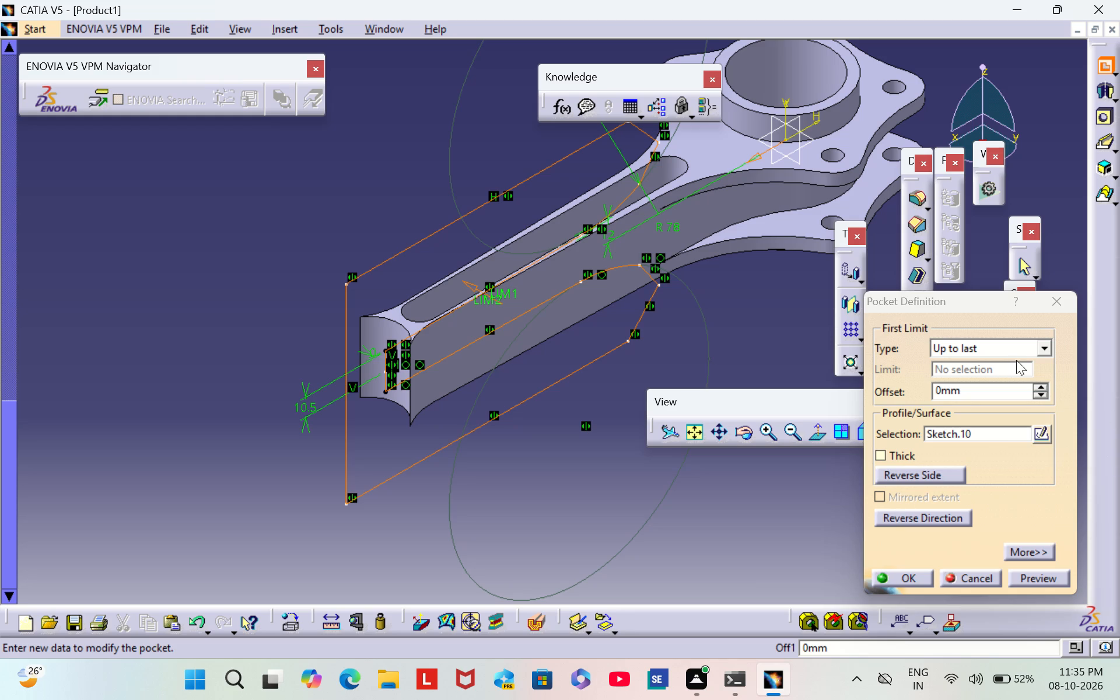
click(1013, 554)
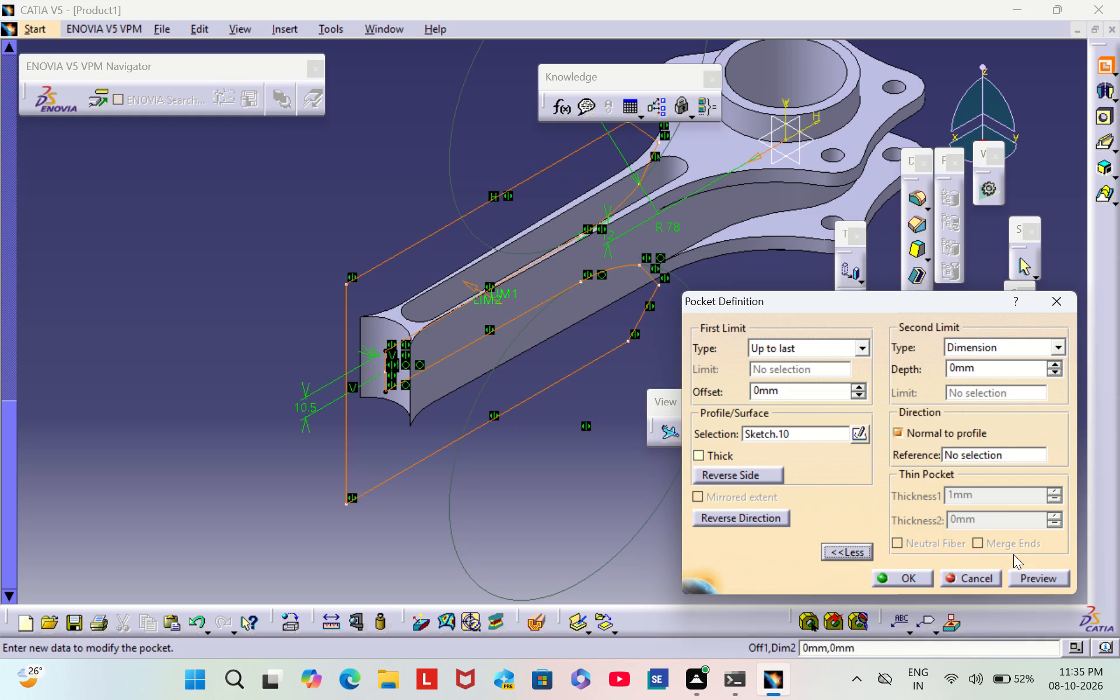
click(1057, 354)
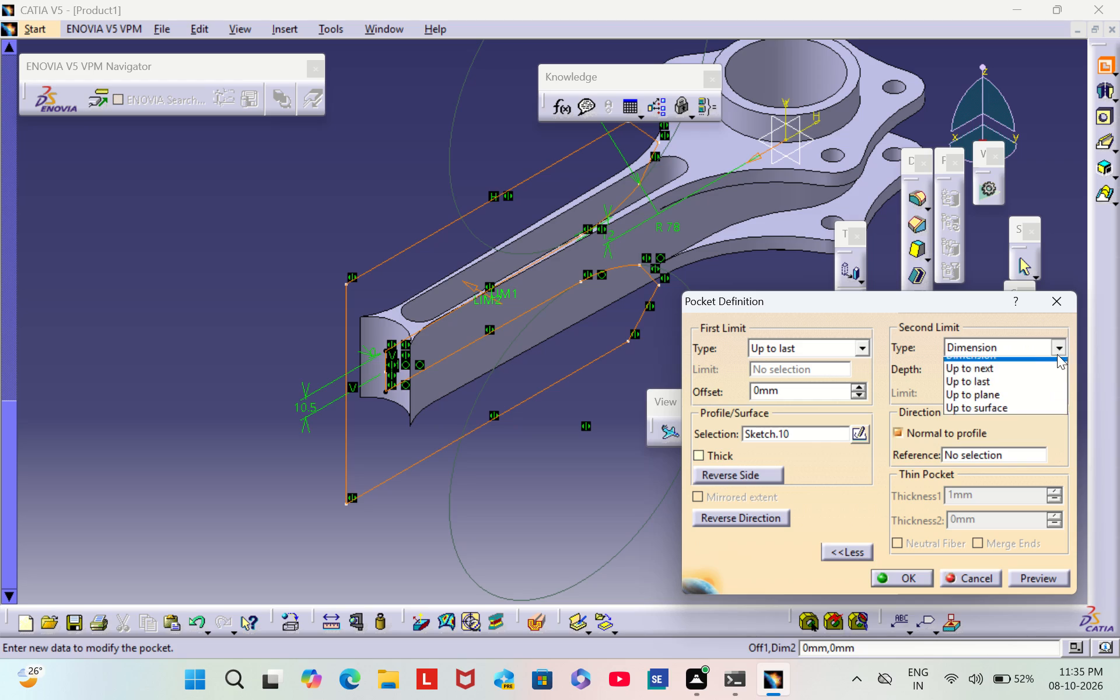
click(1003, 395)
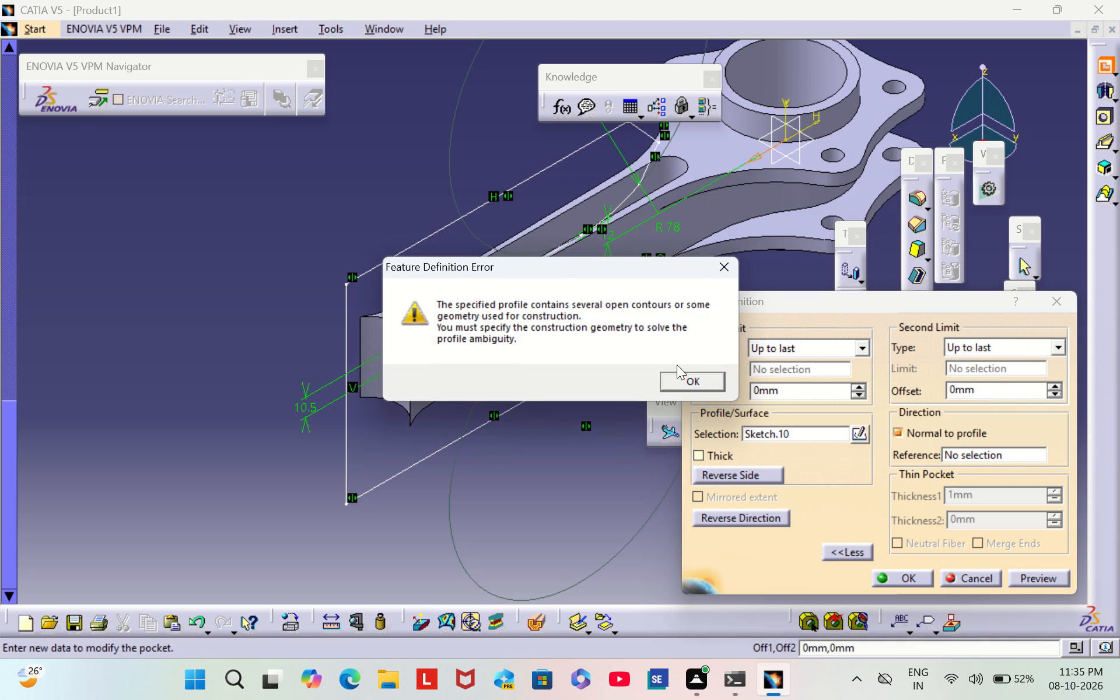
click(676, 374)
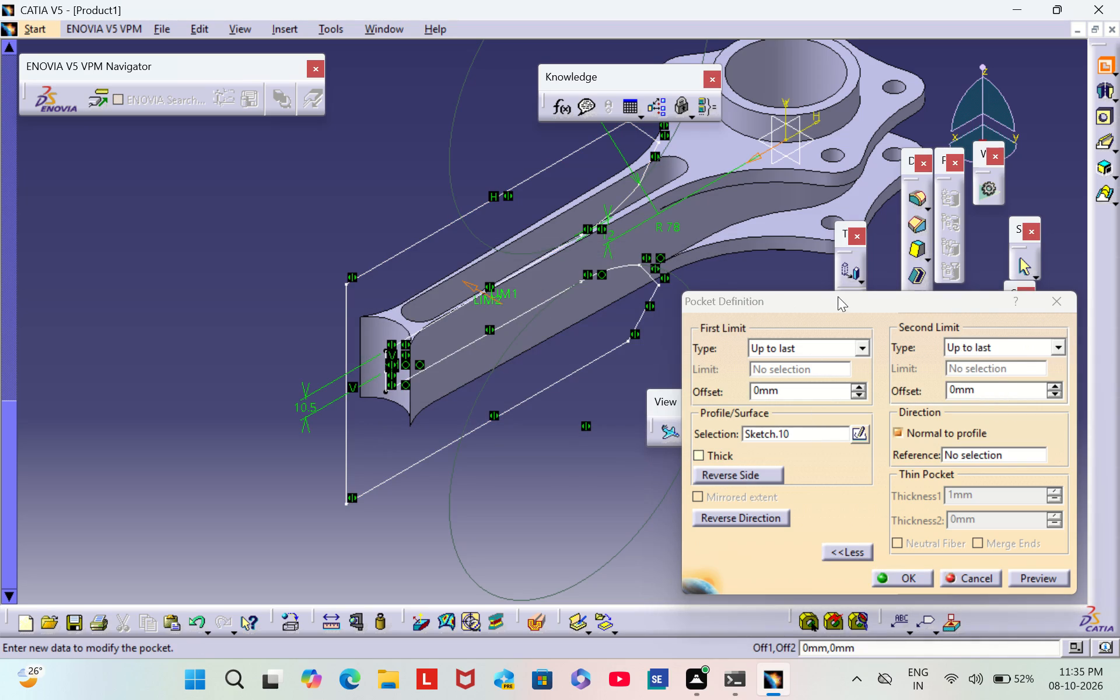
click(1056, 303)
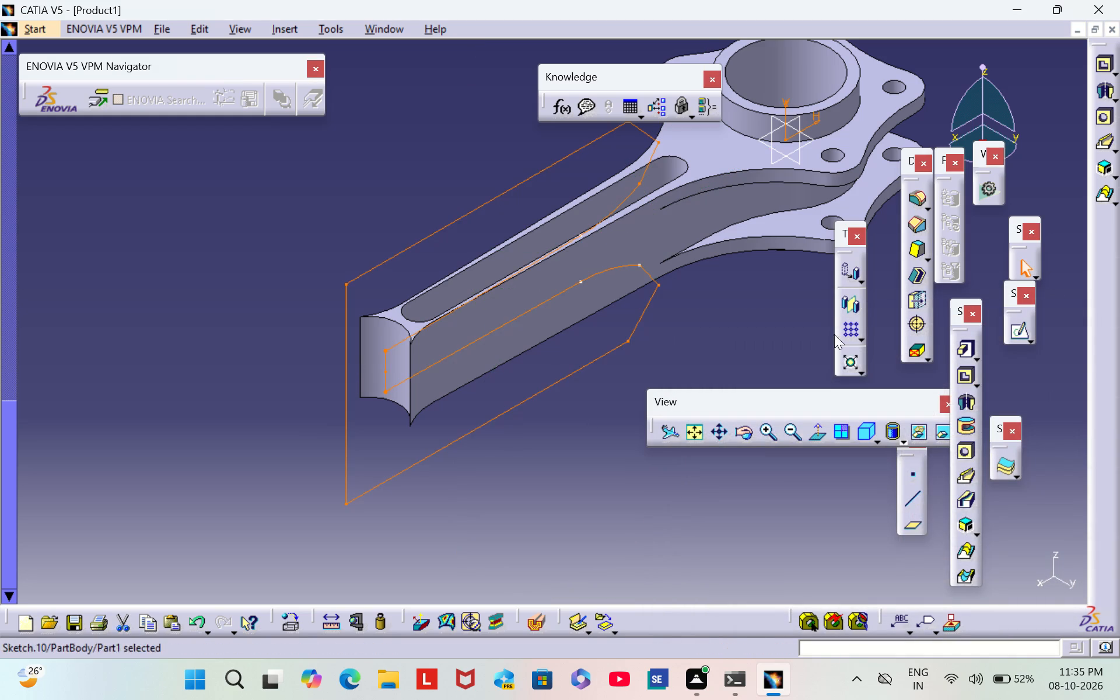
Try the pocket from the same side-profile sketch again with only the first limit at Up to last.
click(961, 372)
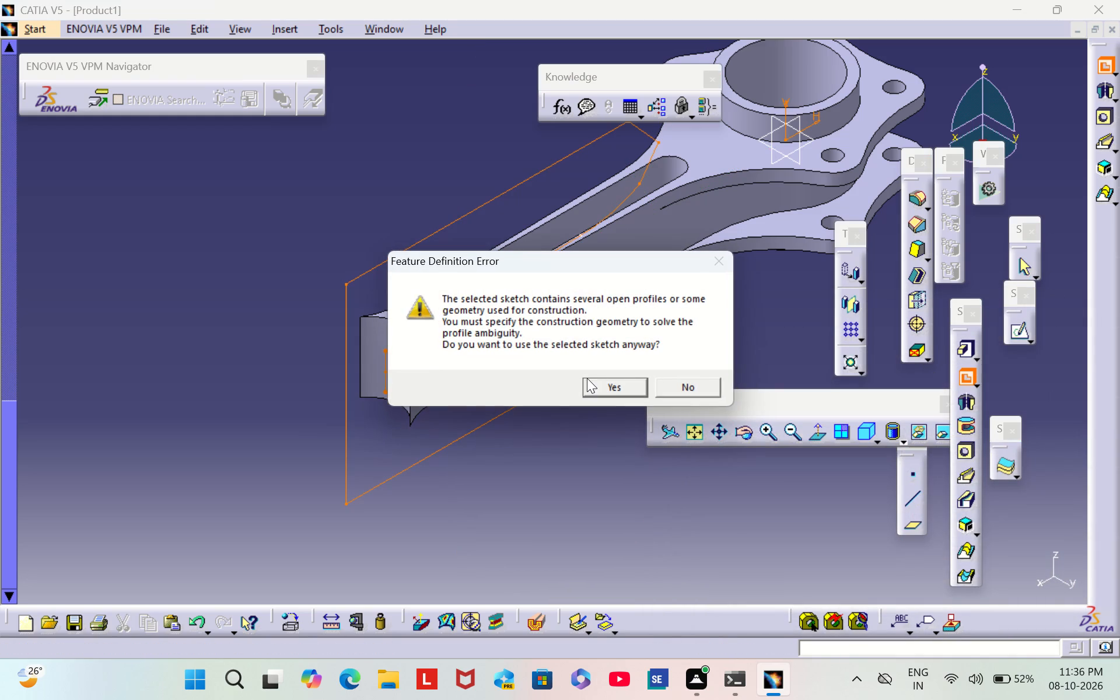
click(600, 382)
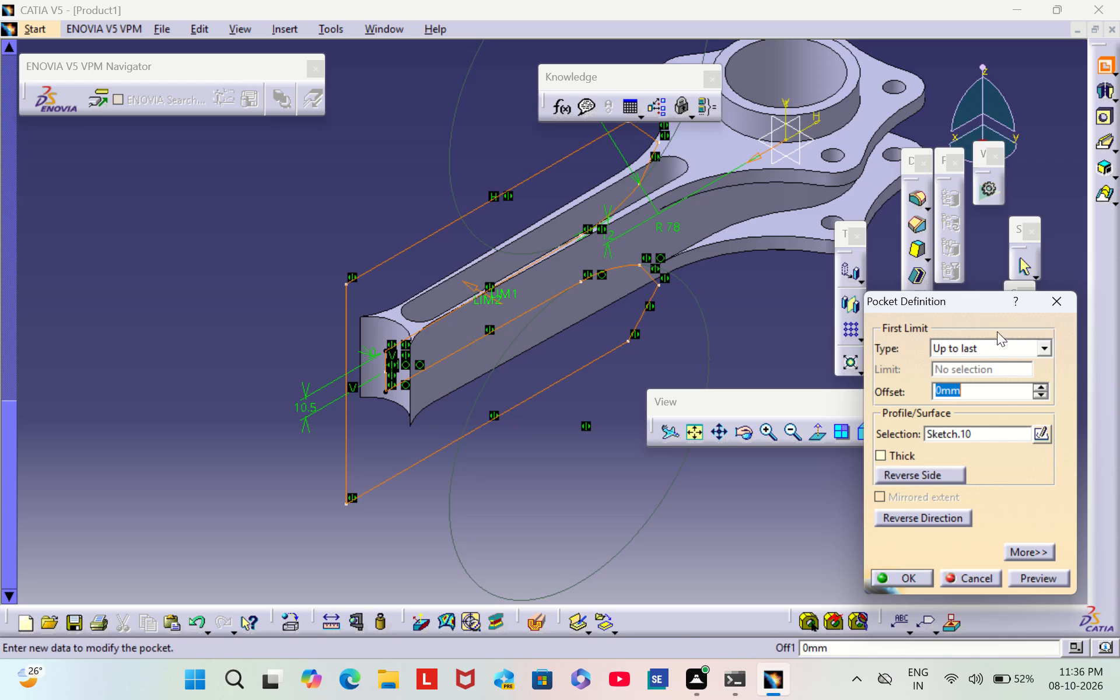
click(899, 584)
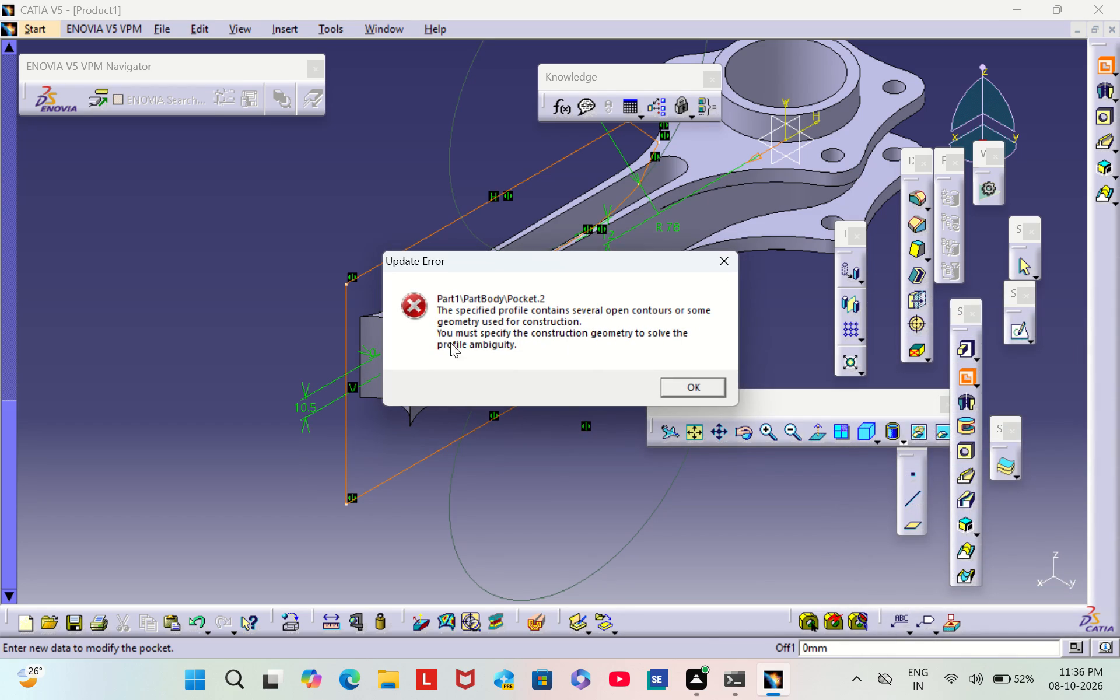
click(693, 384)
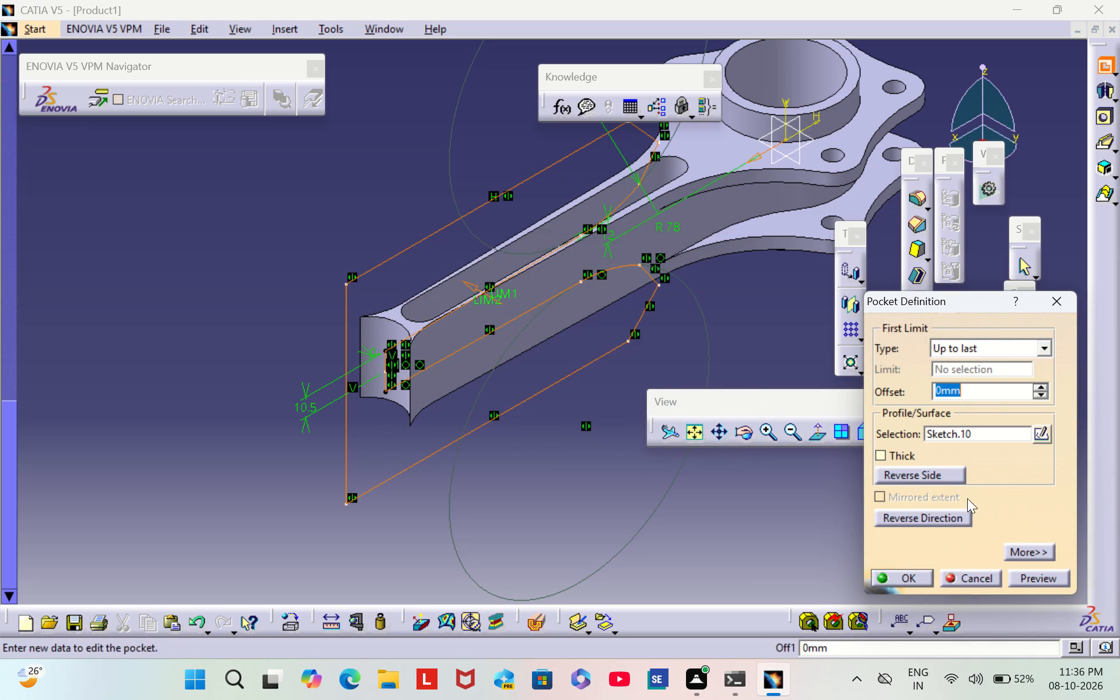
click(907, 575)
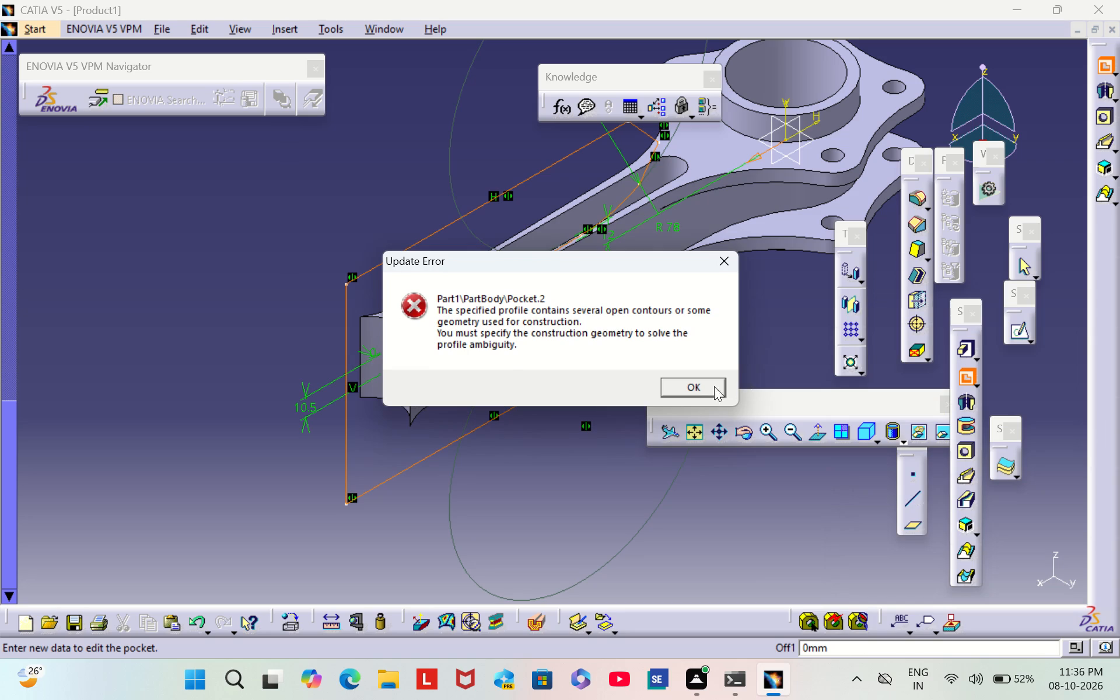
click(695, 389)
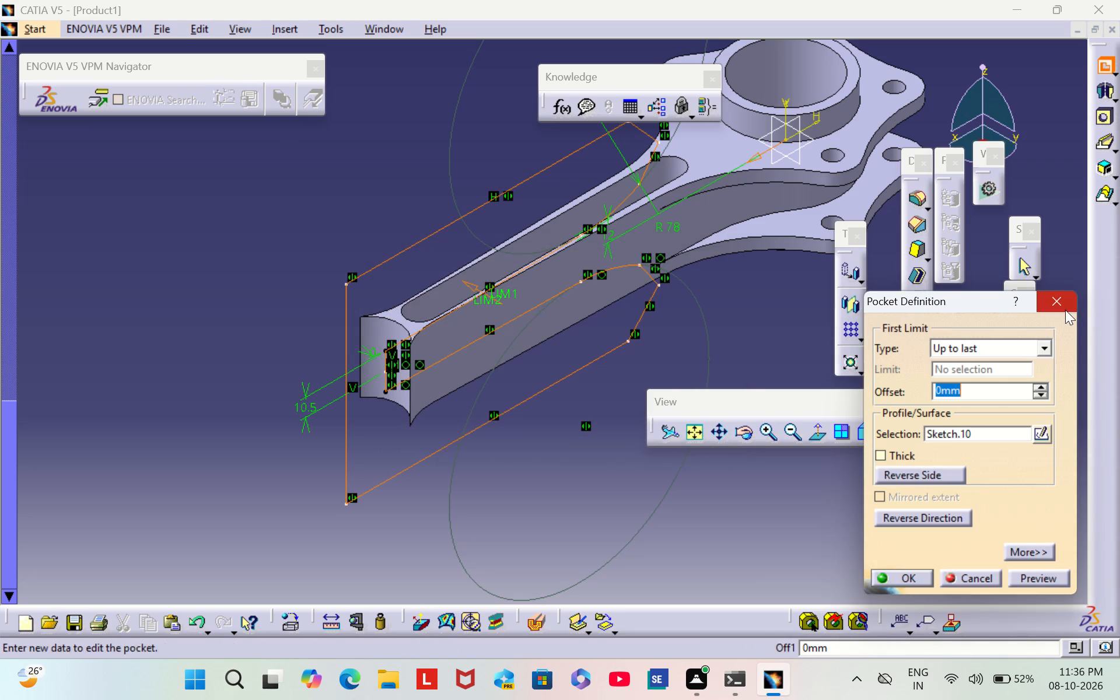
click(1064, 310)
Reopen the arm's side-profile sketch for editing.
click(1013, 331)
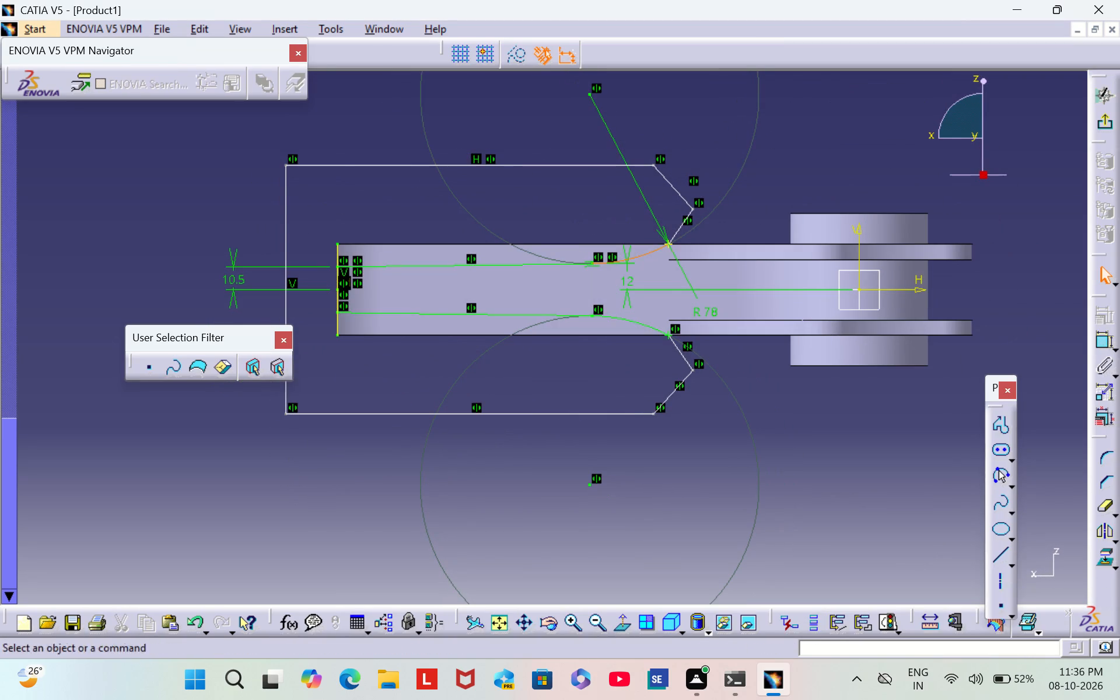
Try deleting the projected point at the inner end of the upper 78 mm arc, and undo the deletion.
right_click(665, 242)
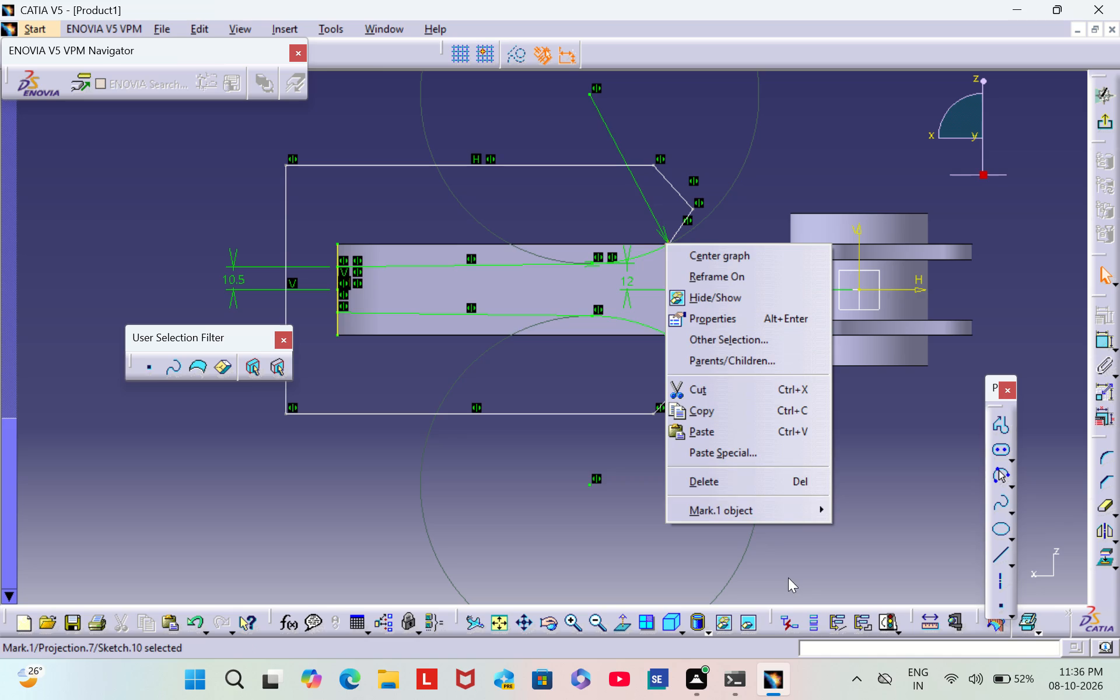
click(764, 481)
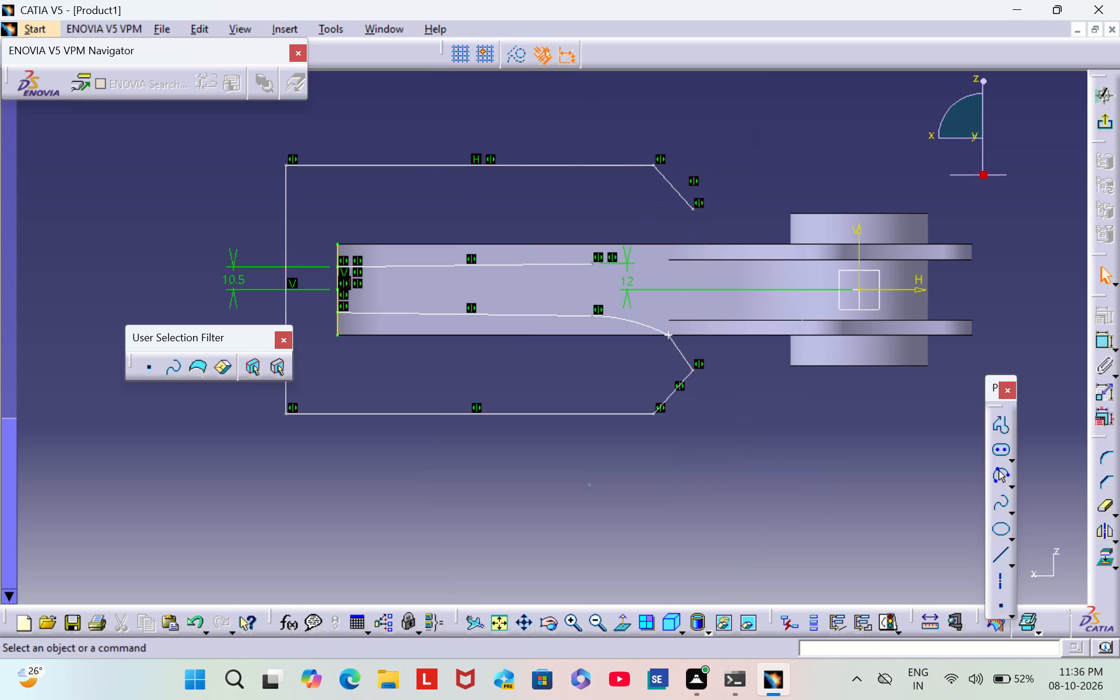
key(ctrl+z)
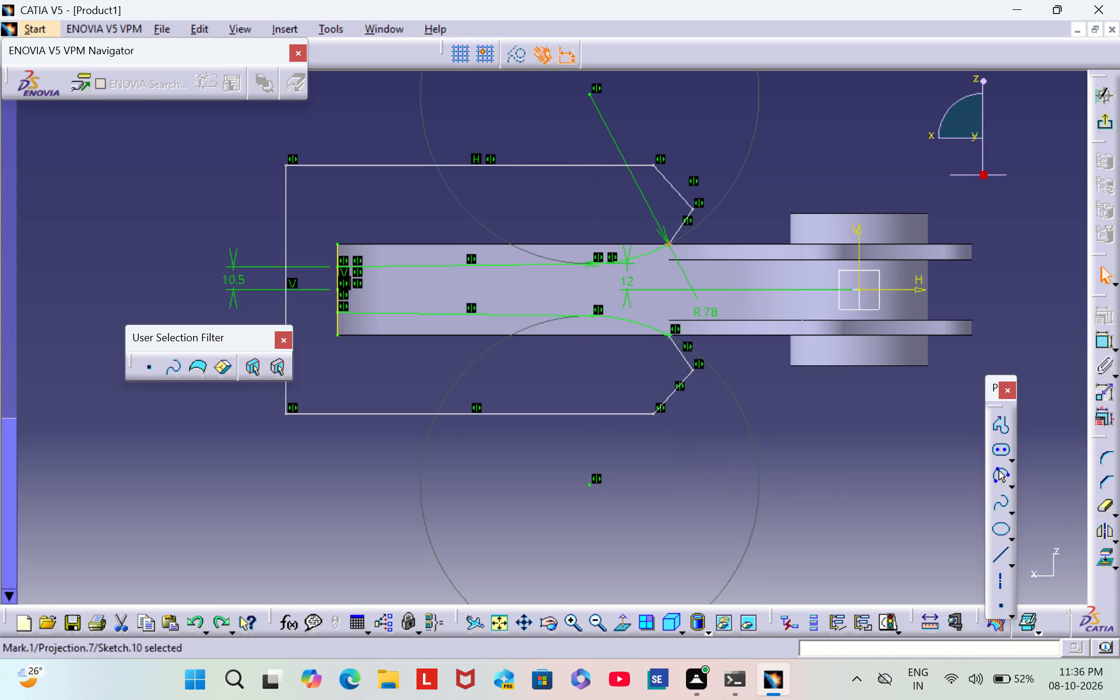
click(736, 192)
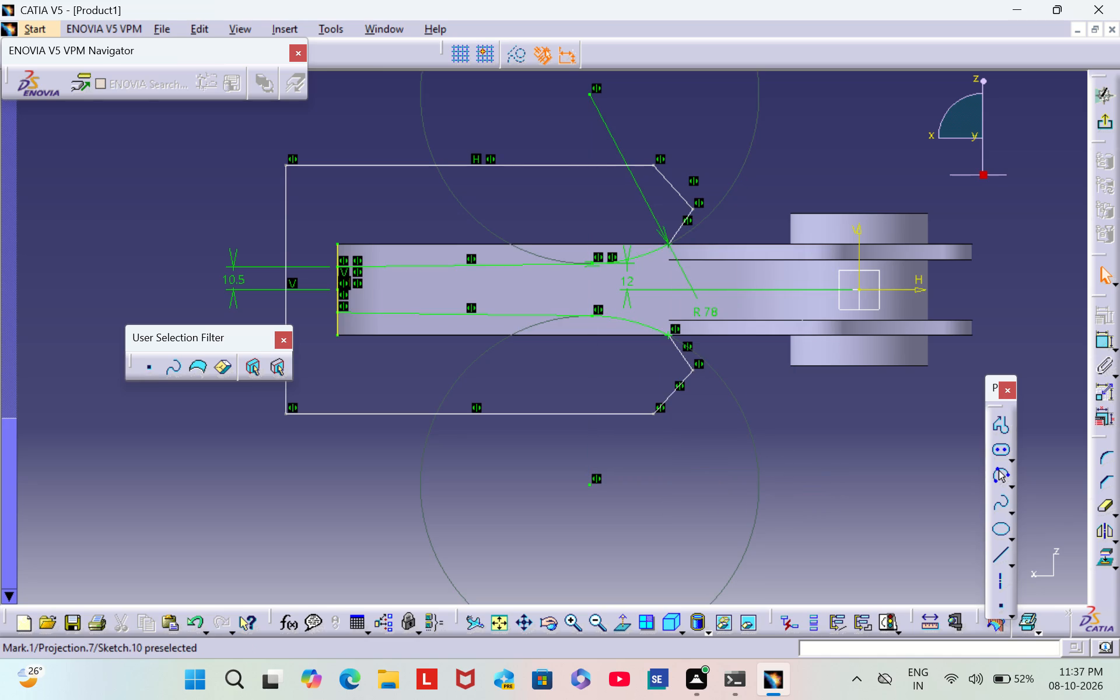
Delete the projected points at the inner ends of the upper and lower 78 mm arcs, together with the attached arcs and short lines.
right_click(668, 244)
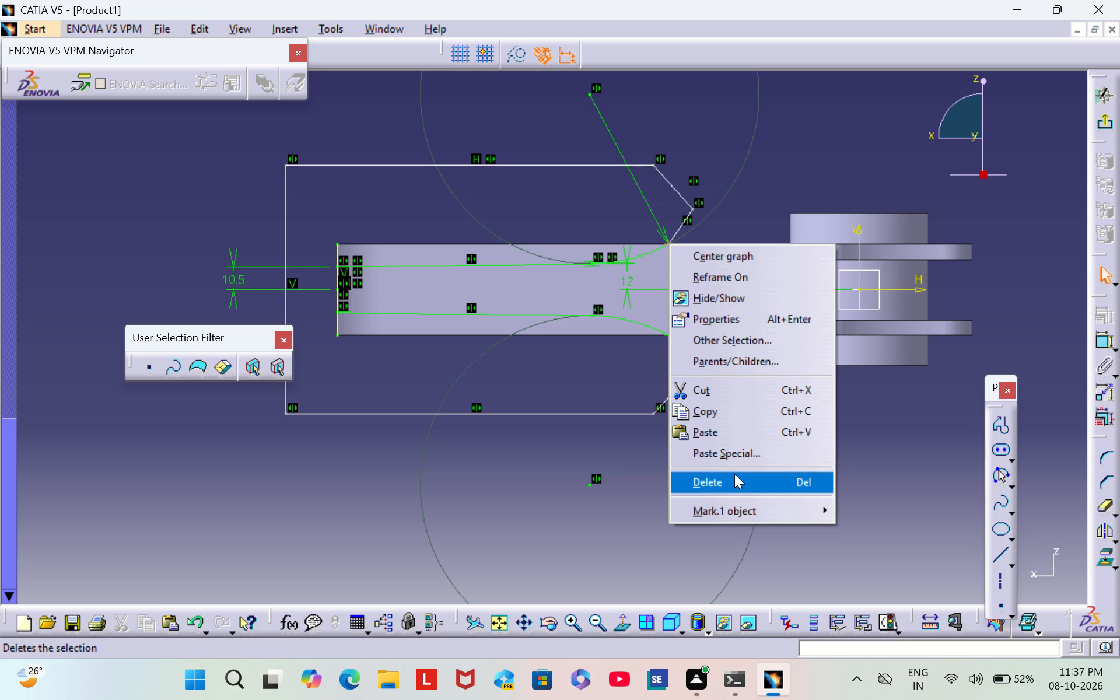
click(734, 474)
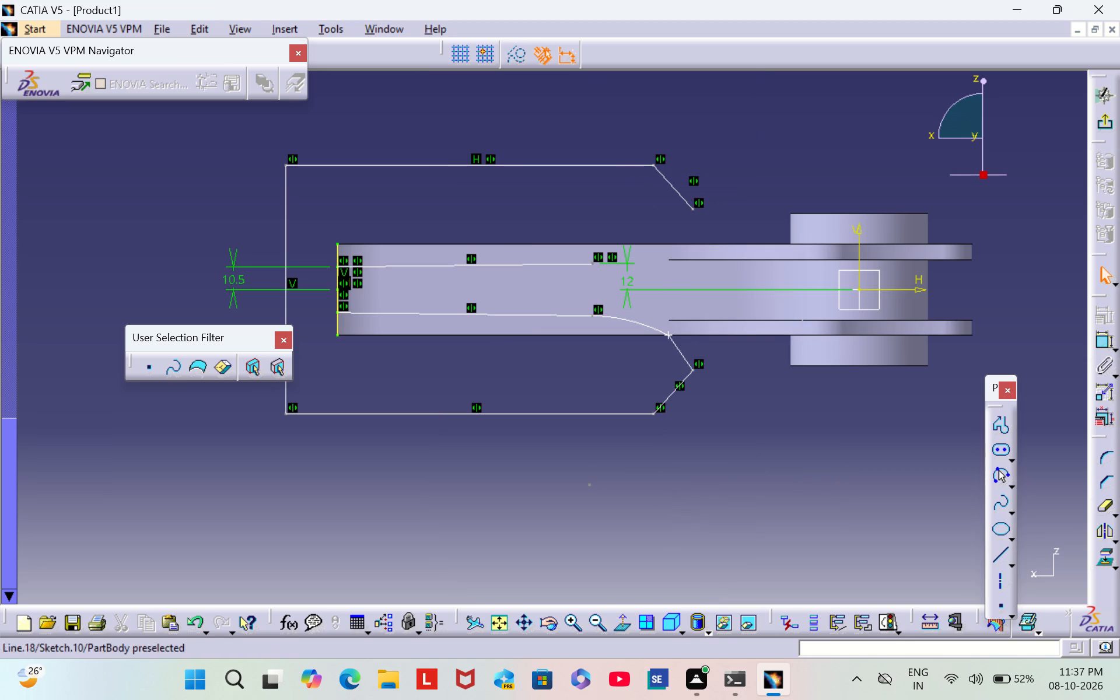
right_click(667, 338)
click(726, 571)
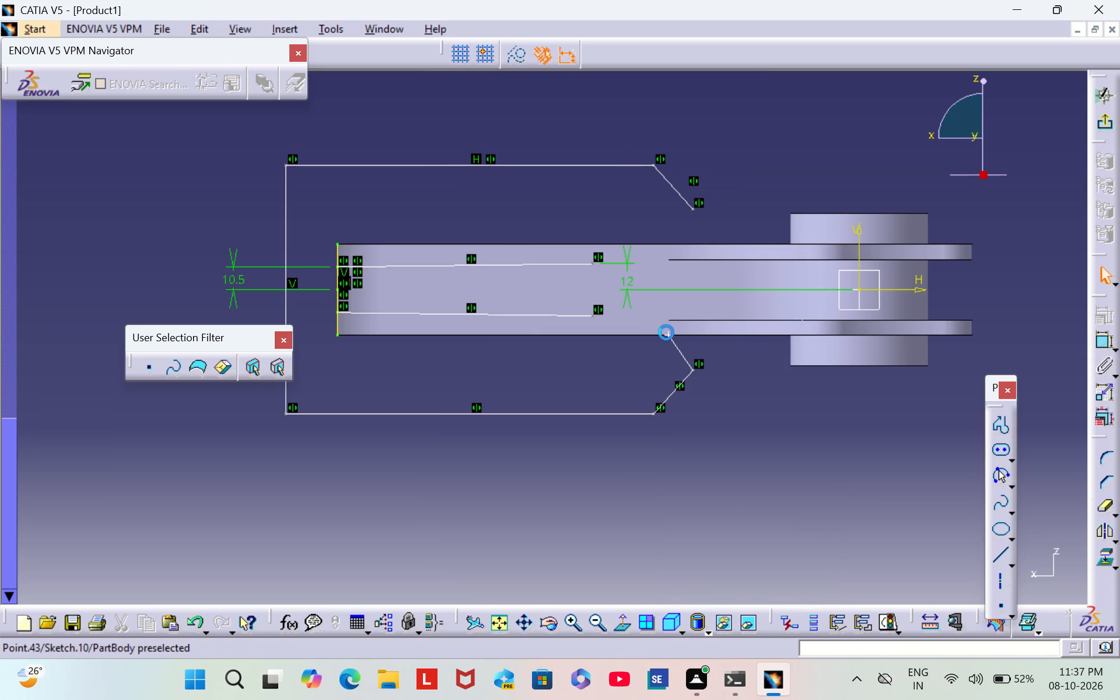
right_click(666, 332)
click(737, 570)
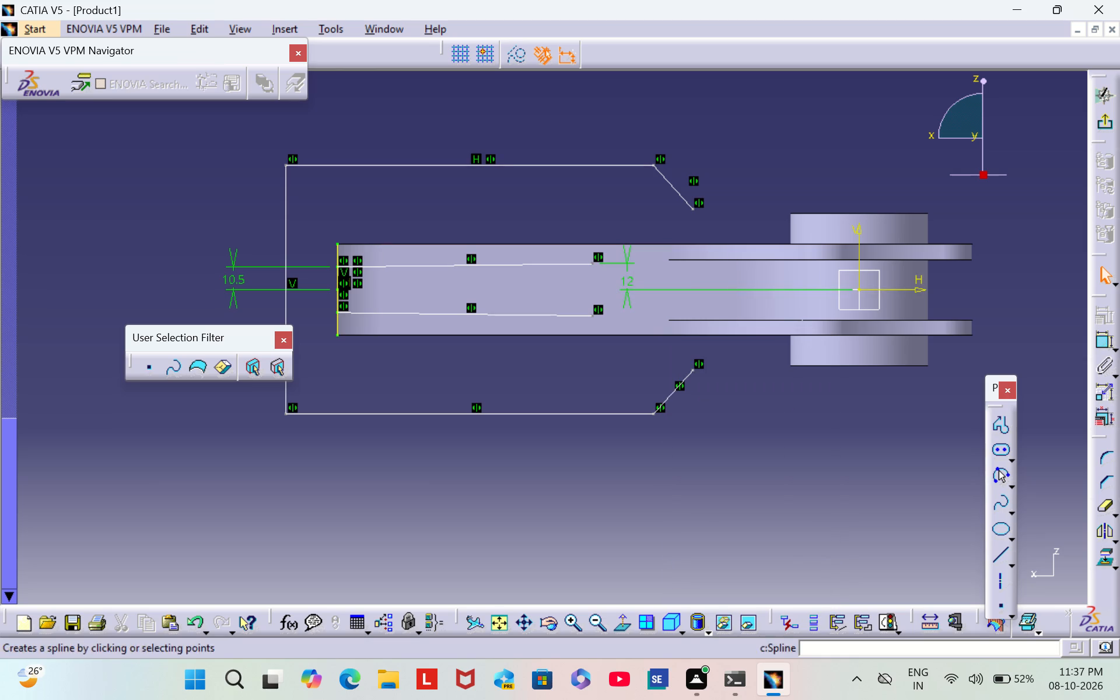
Draw two lines about 19.6 mm long from the outer profile's slanted ends to the arm's lower and upper edges at V -21 and 21 mm.
click(1000, 556)
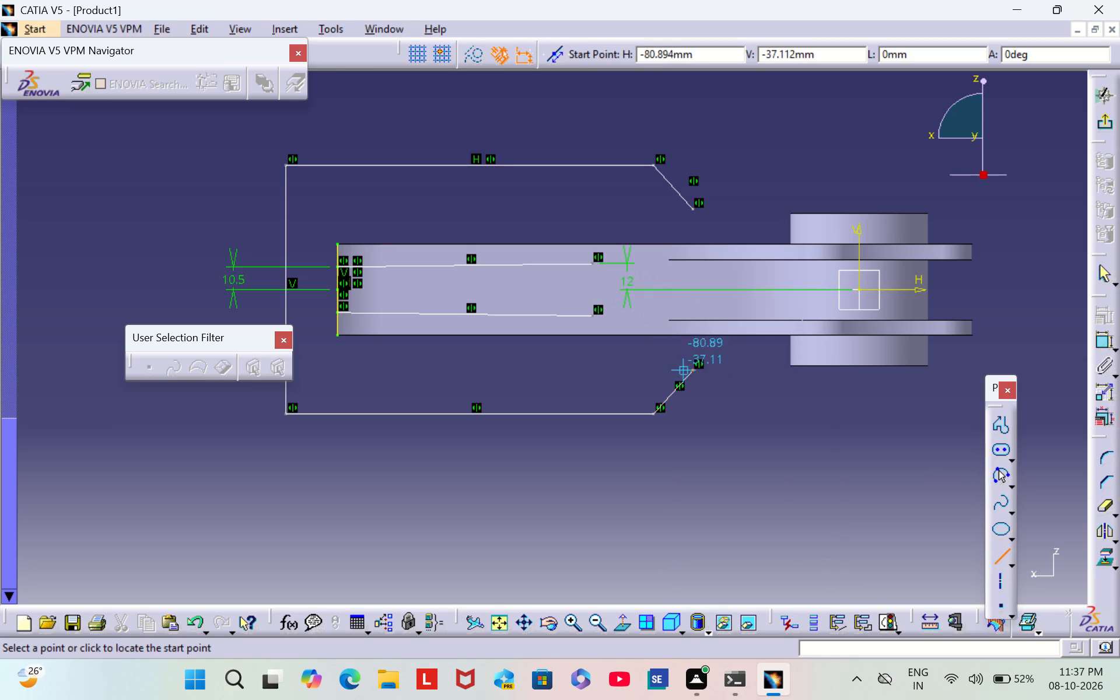
click(691, 367)
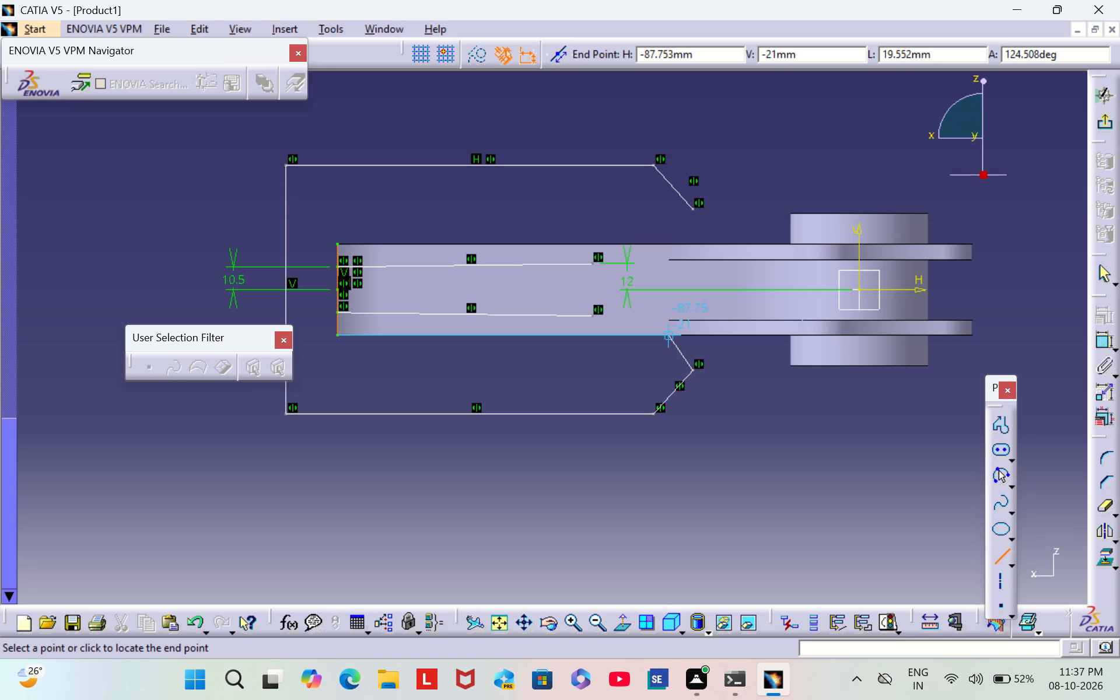
click(667, 334)
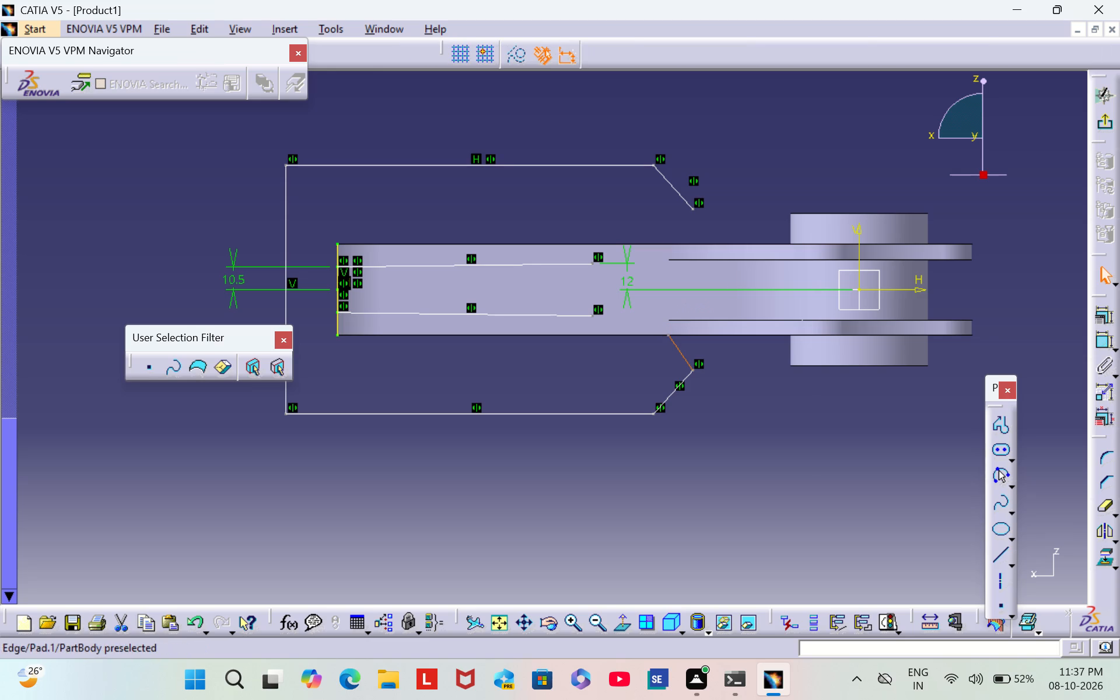
click(765, 150)
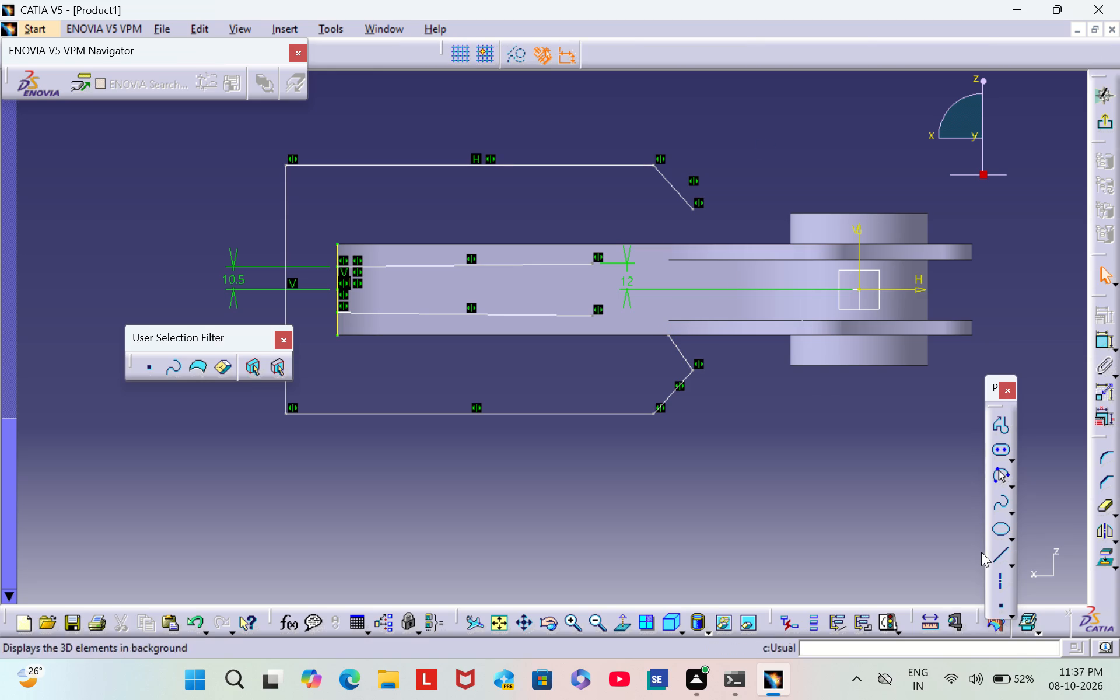
click(991, 555)
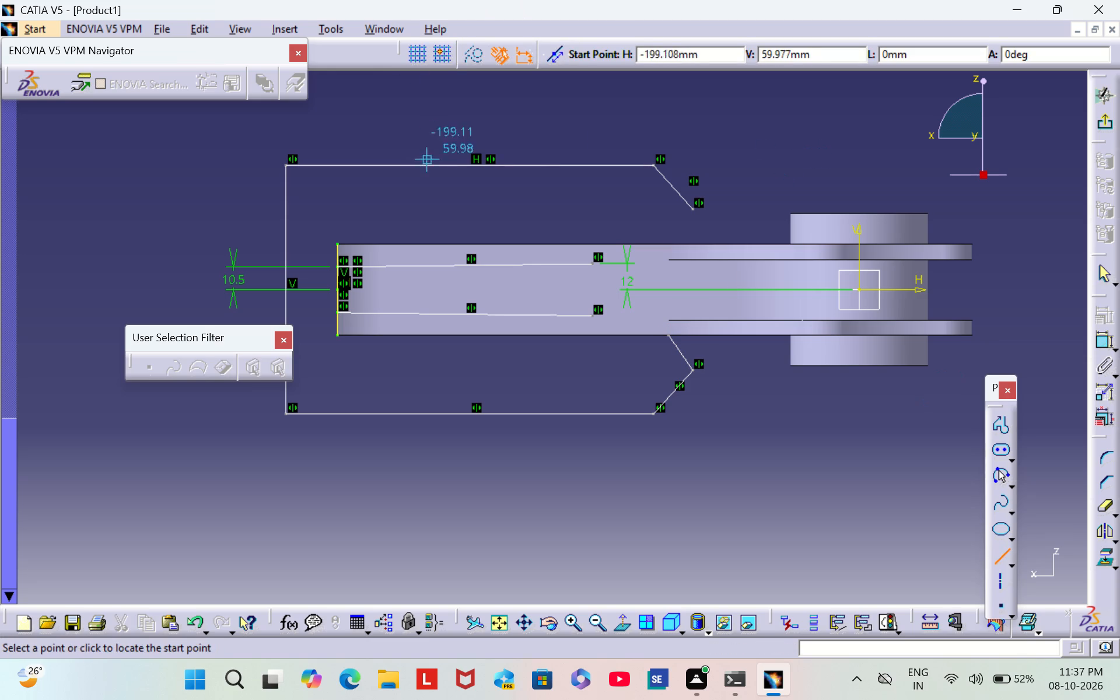
click(689, 206)
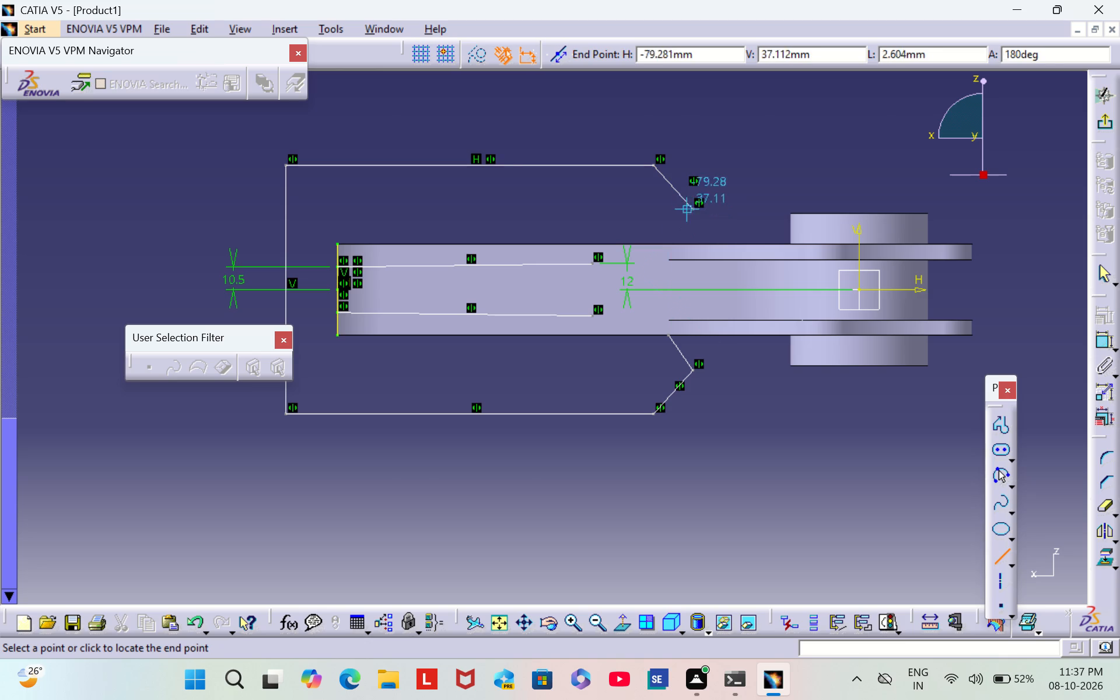
click(671, 245)
click(758, 189)
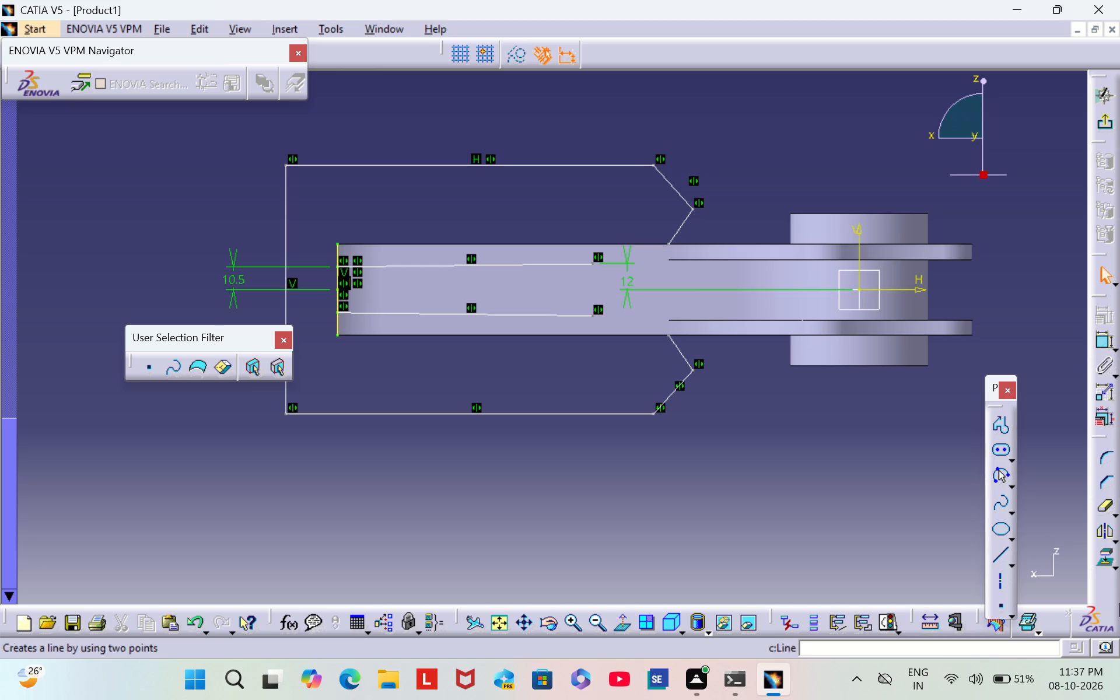
Draw a three-point arc of about 27.7 mm radius from the upper taper line's inner end to the new upper line's end.
click(1001, 469)
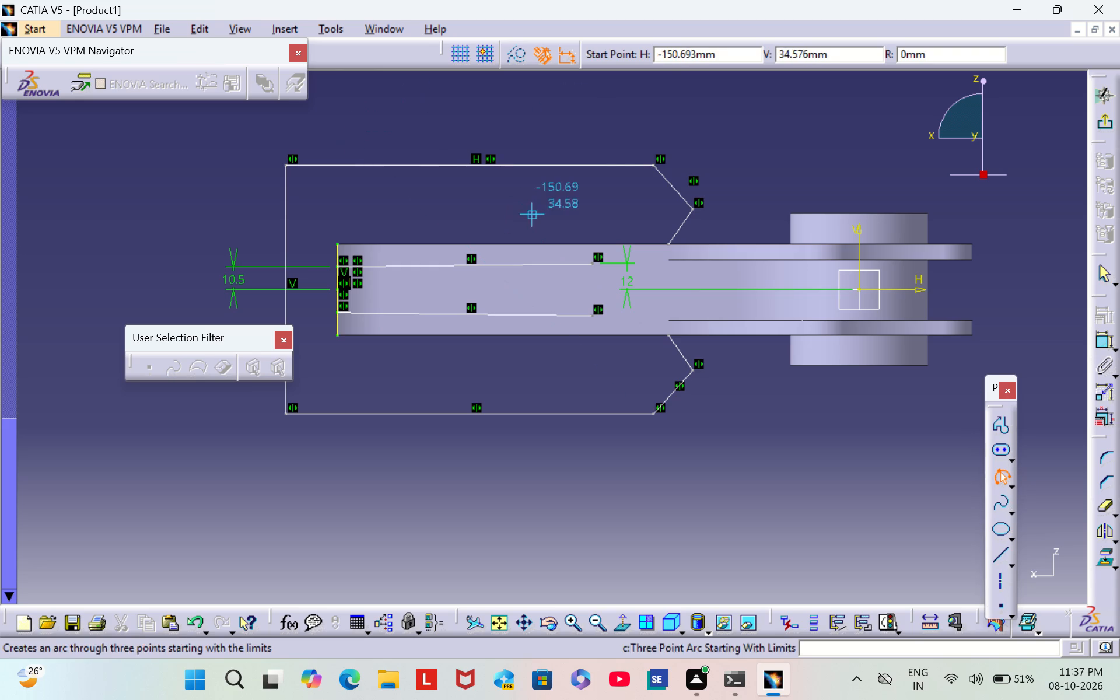
click(590, 264)
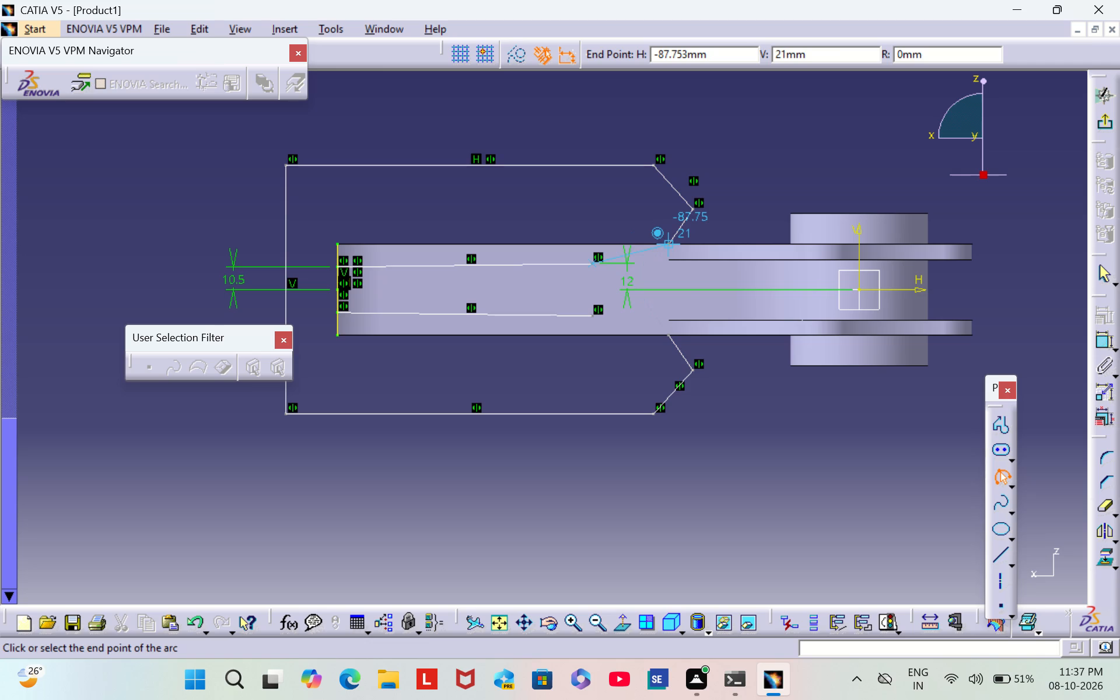
click(668, 244)
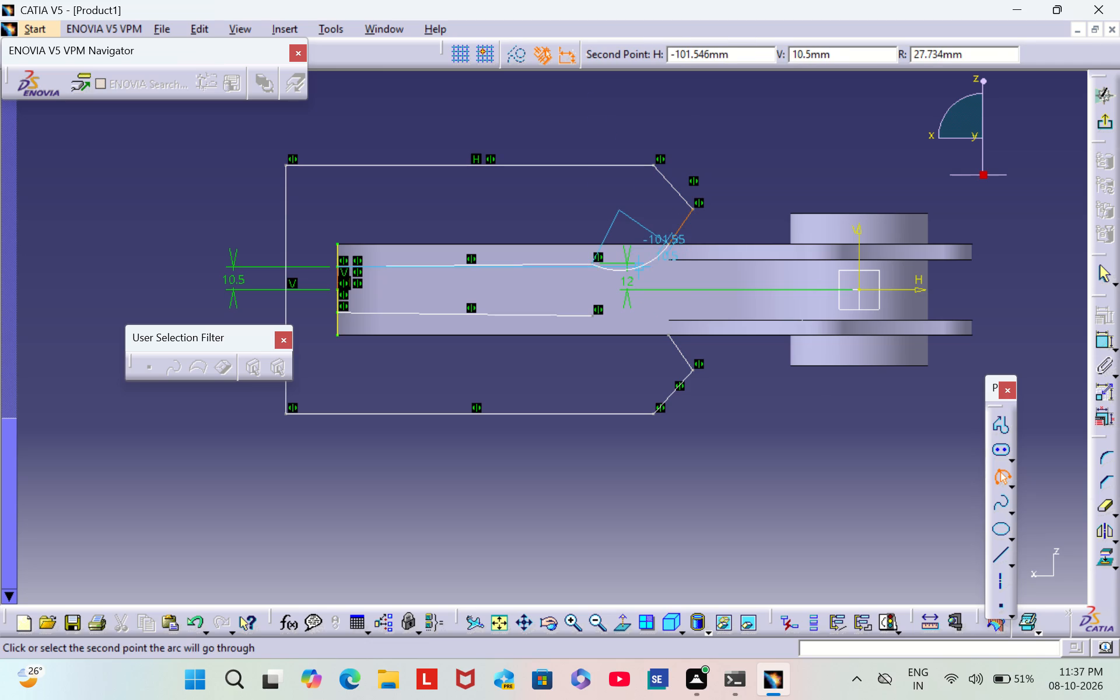
click(649, 263)
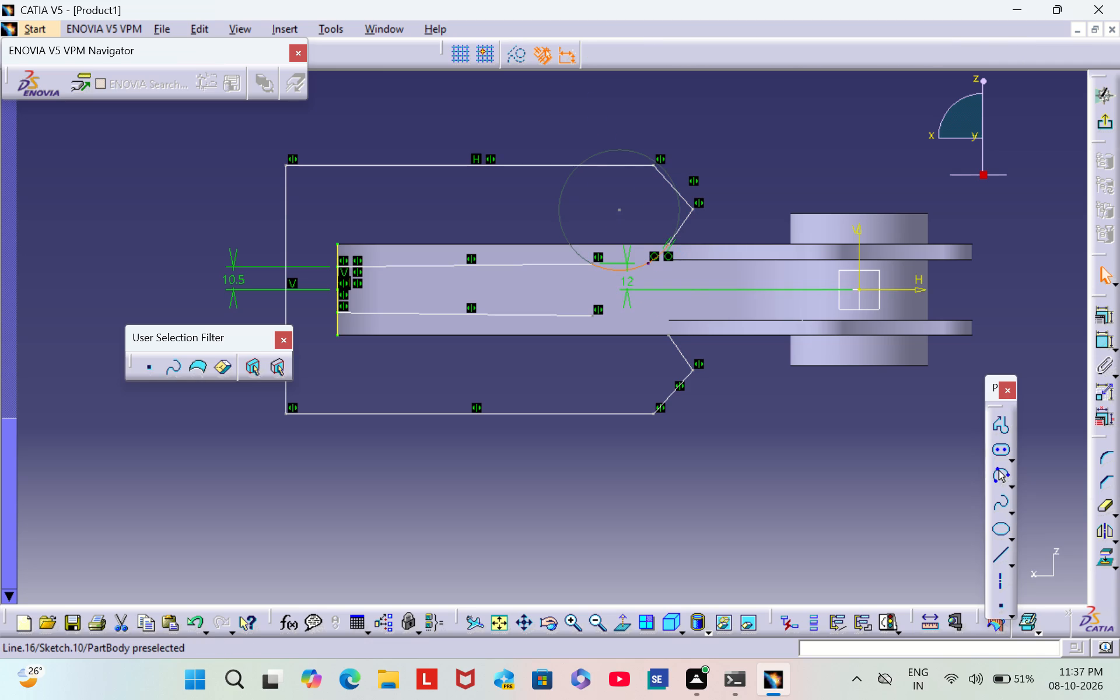
click(809, 128)
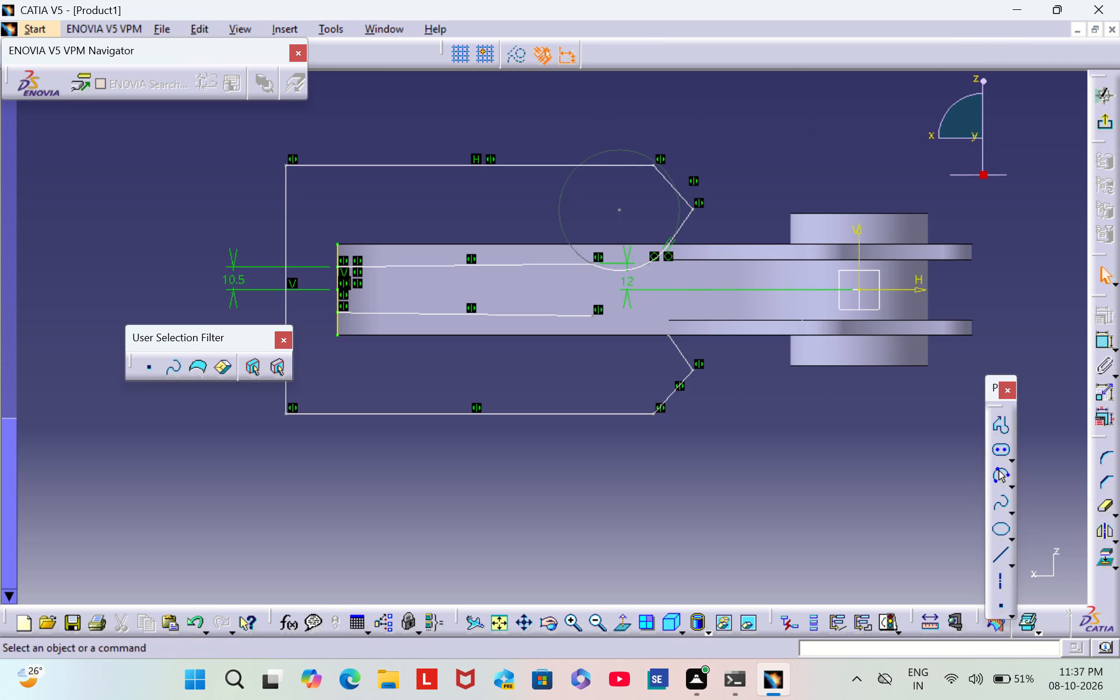
Dimension the new upper arc's radius and set it to 78 mm.
click(1097, 342)
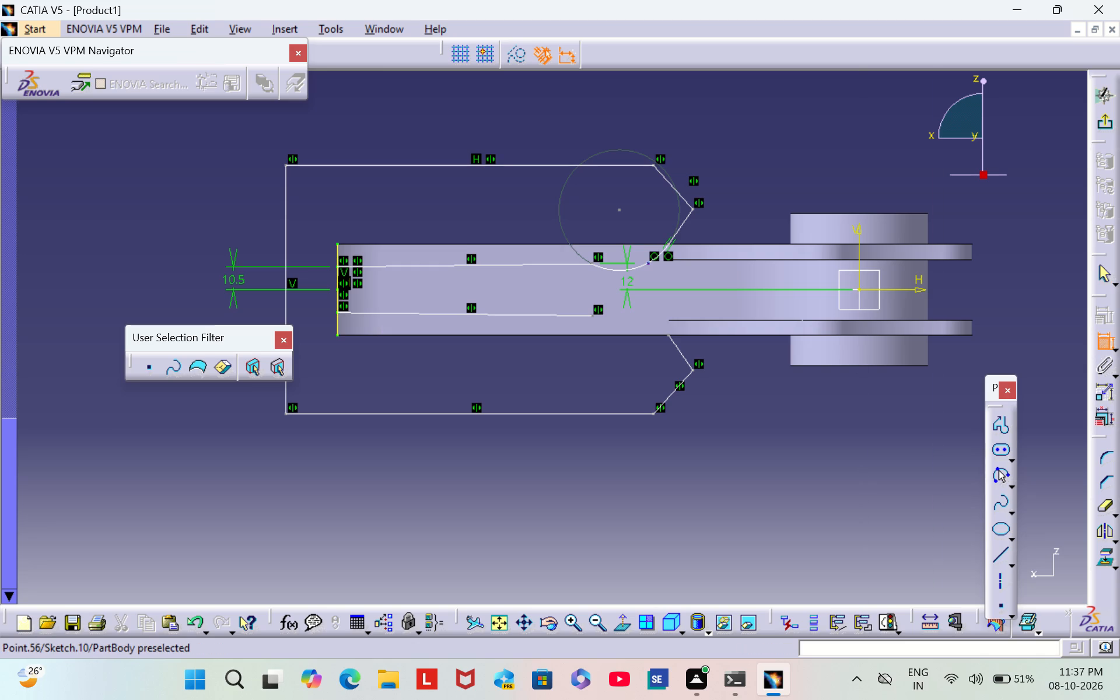
click(640, 265)
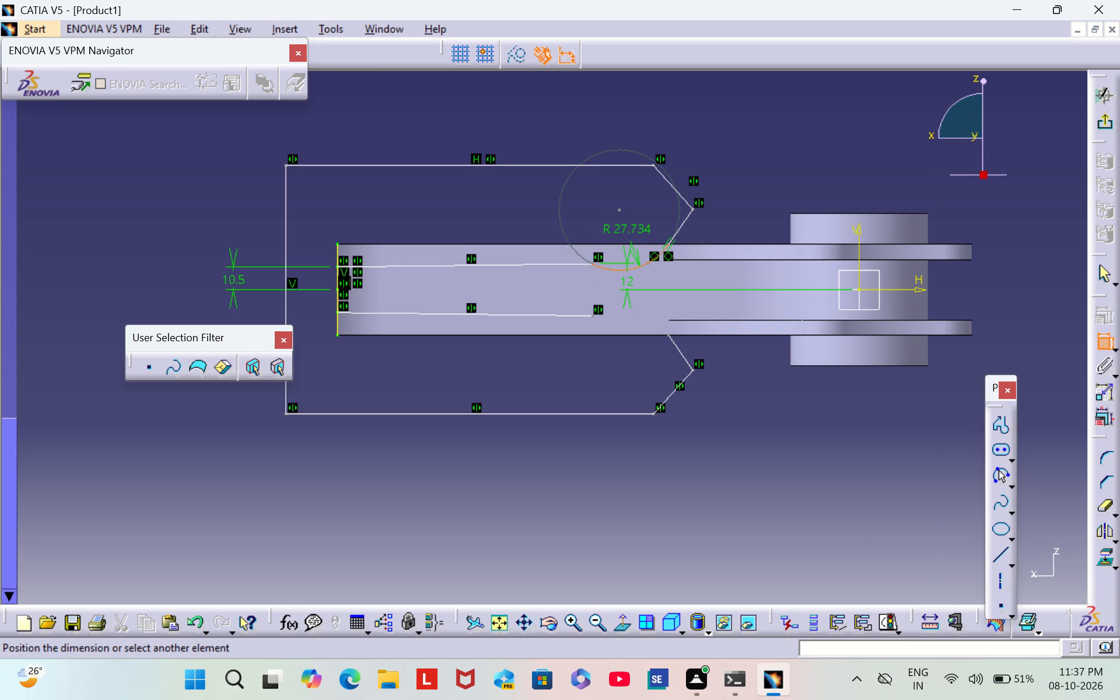
click(628, 234)
double_click(622, 228)
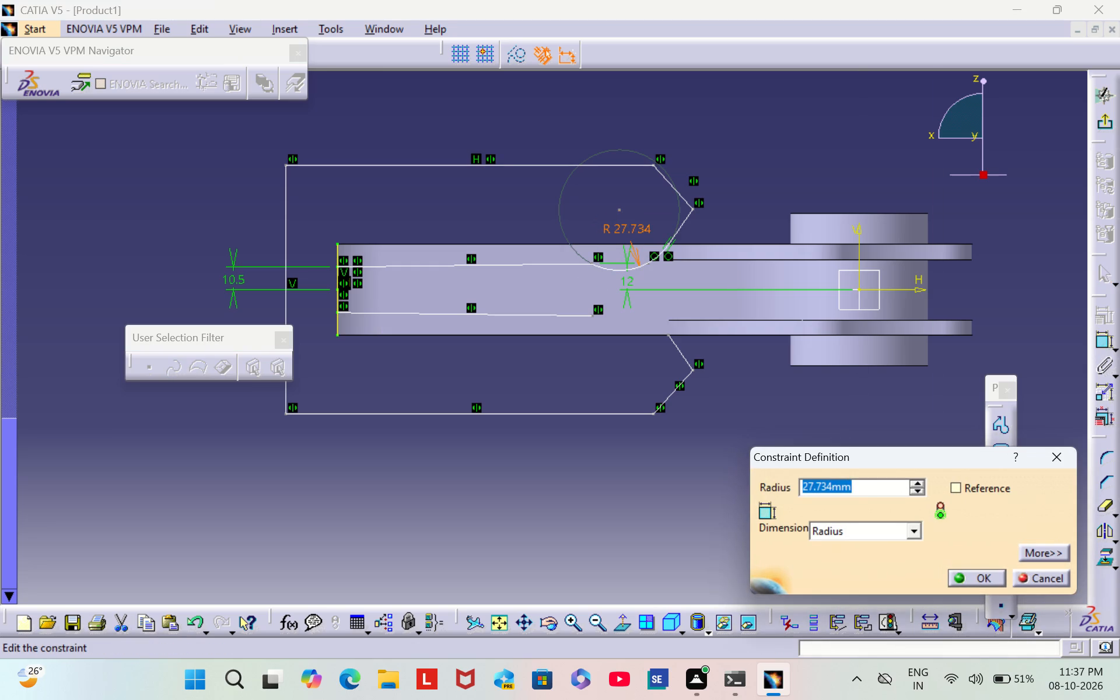
key(BackSpace)
text(78)
key(Return)
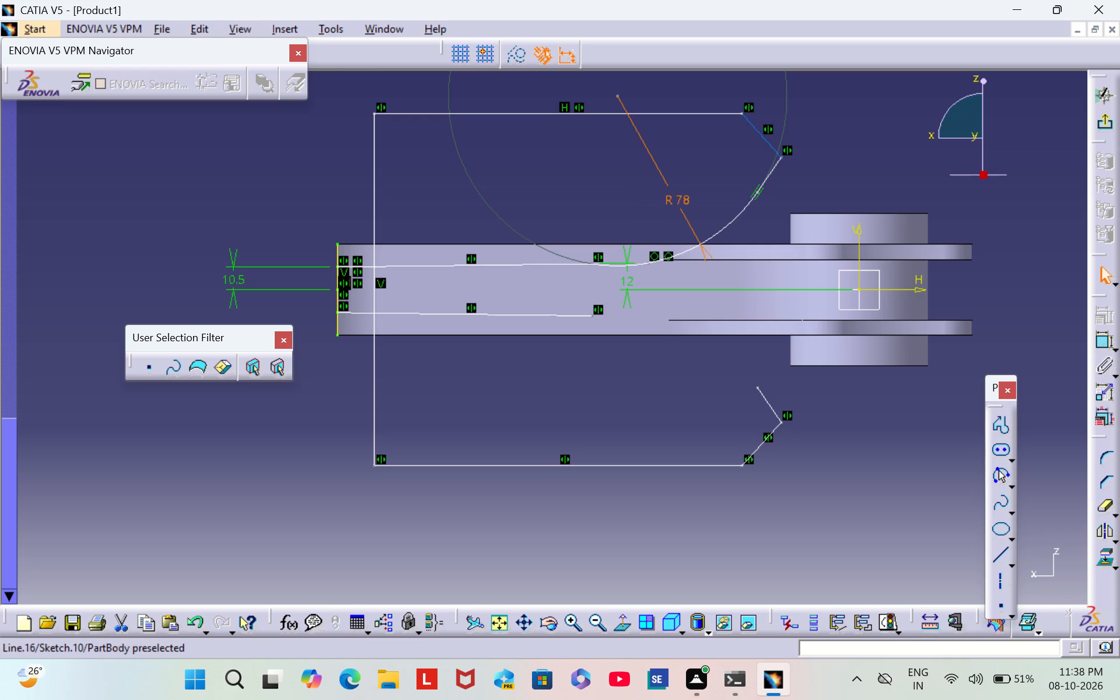
Reshape the shifted outer profile by moving its slanted corner, extending its outer end beyond the arm, and lowering its upper edge.
drag(783, 156, 761, 167)
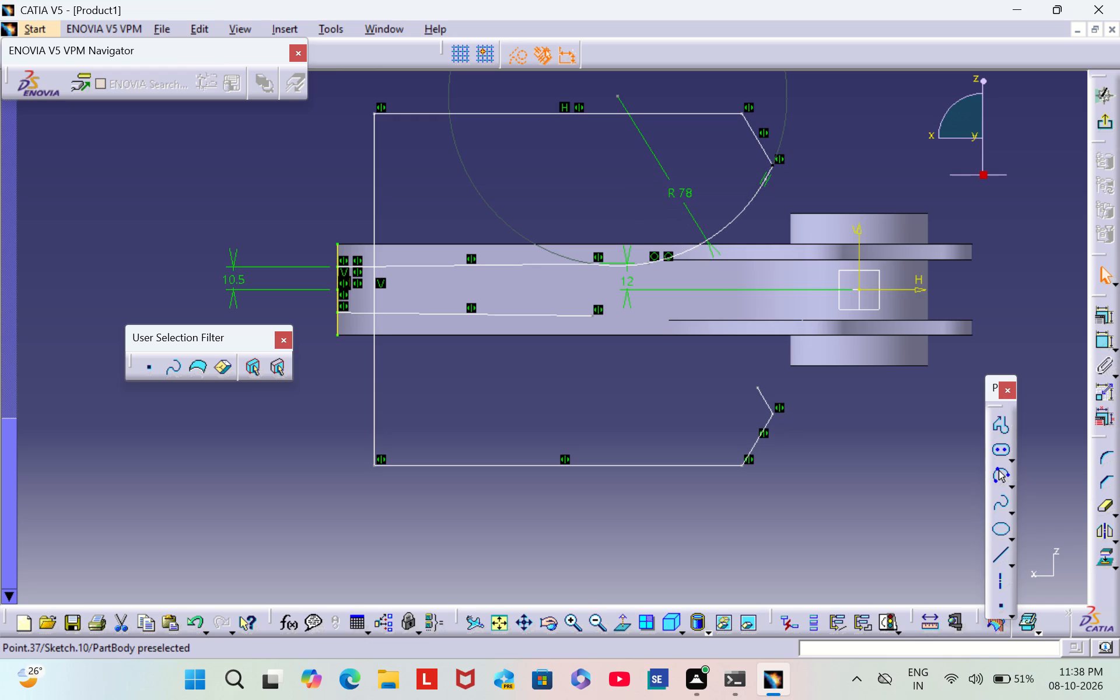
drag(761, 167, 761, 167)
drag(372, 114, 337, 111)
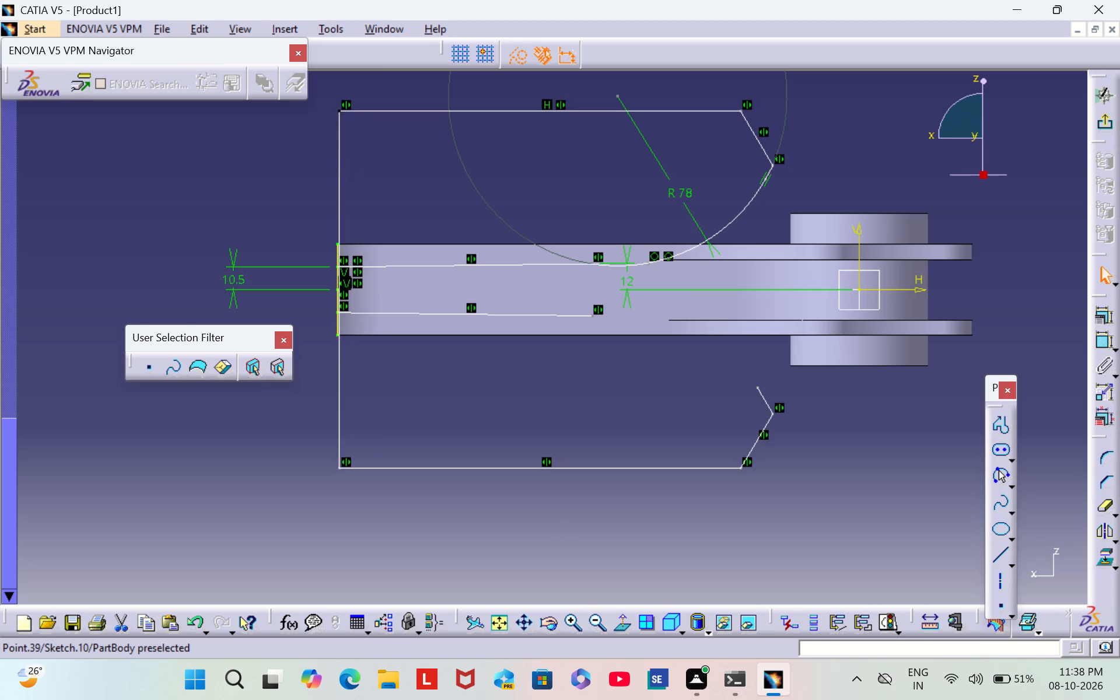
drag(337, 111, 261, 111)
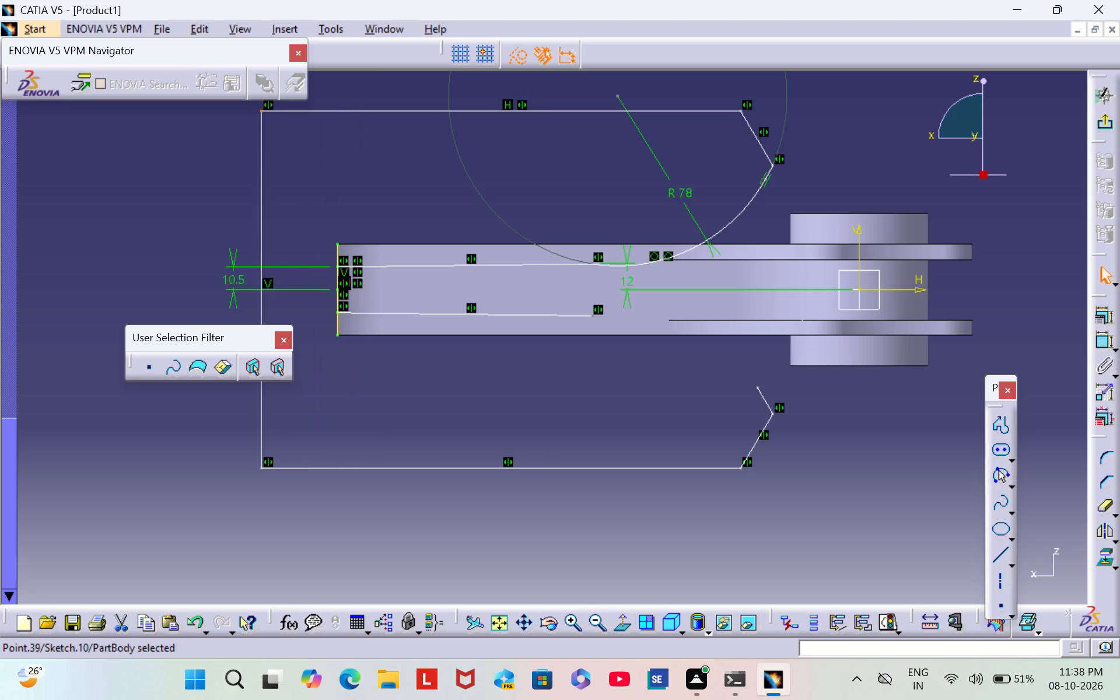
drag(579, 111, 572, 141)
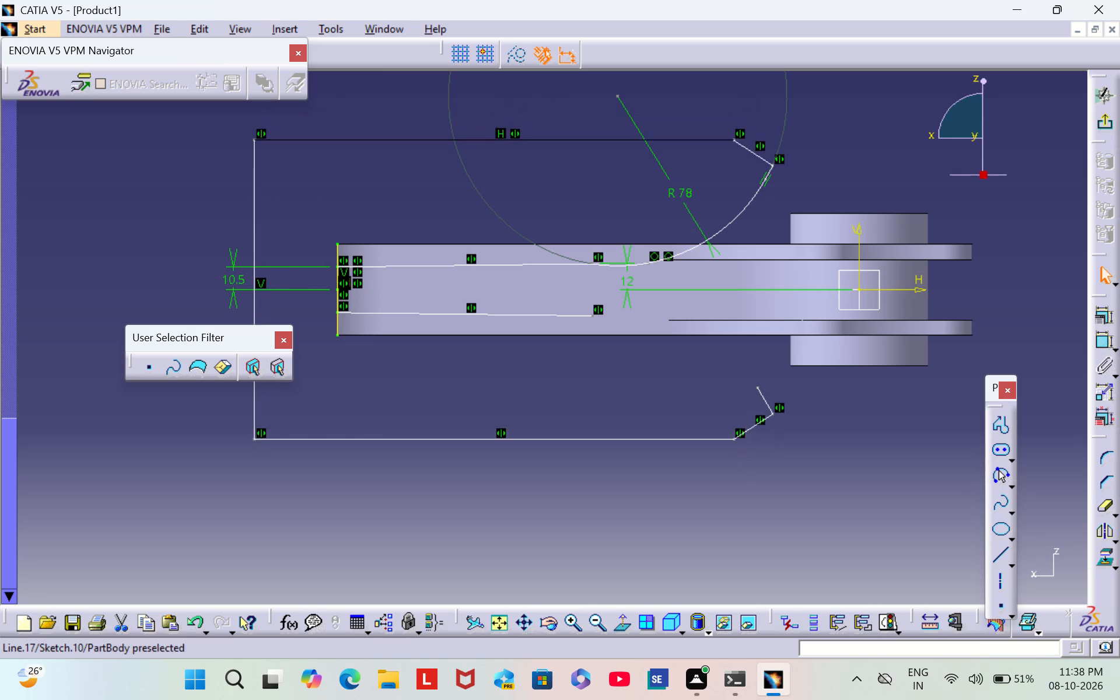
drag(572, 141, 575, 141)
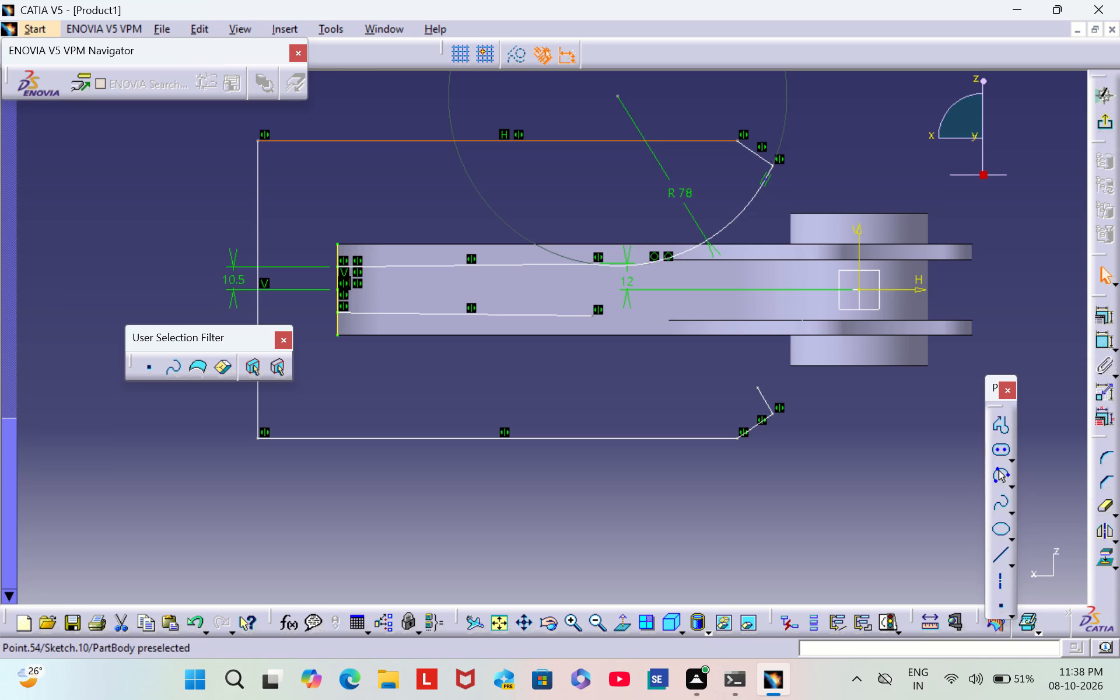
Move the 78 mm arc's inner endpoint back to the arm's upper edge where the flange begins.
drag(766, 179, 711, 247)
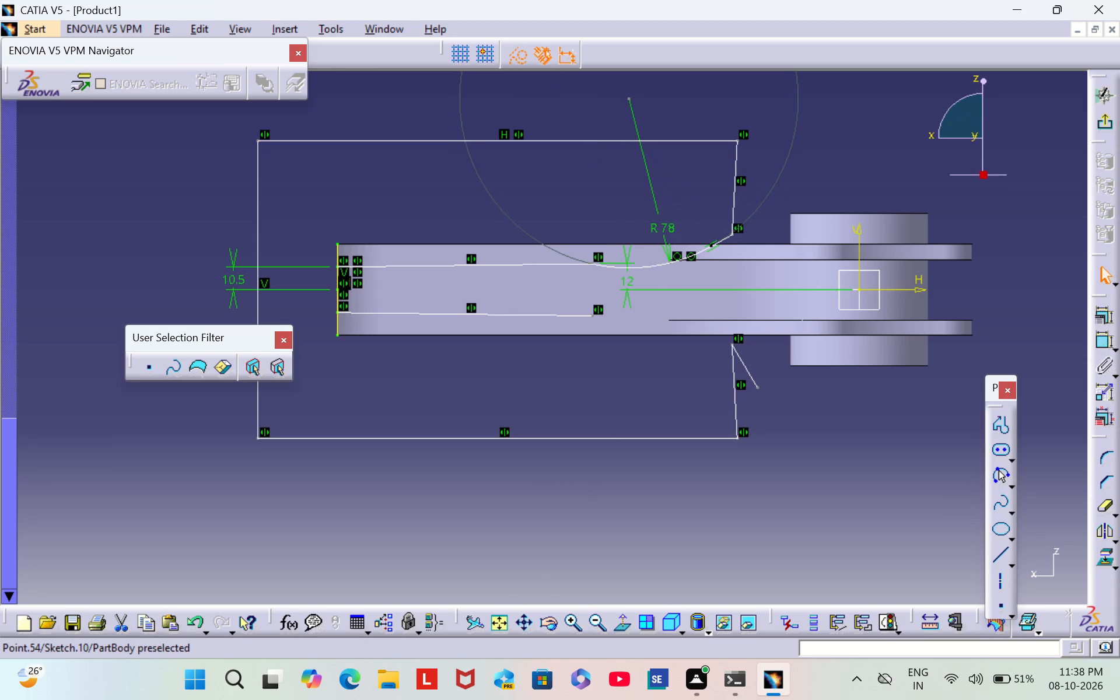
drag(711, 247, 640, 237)
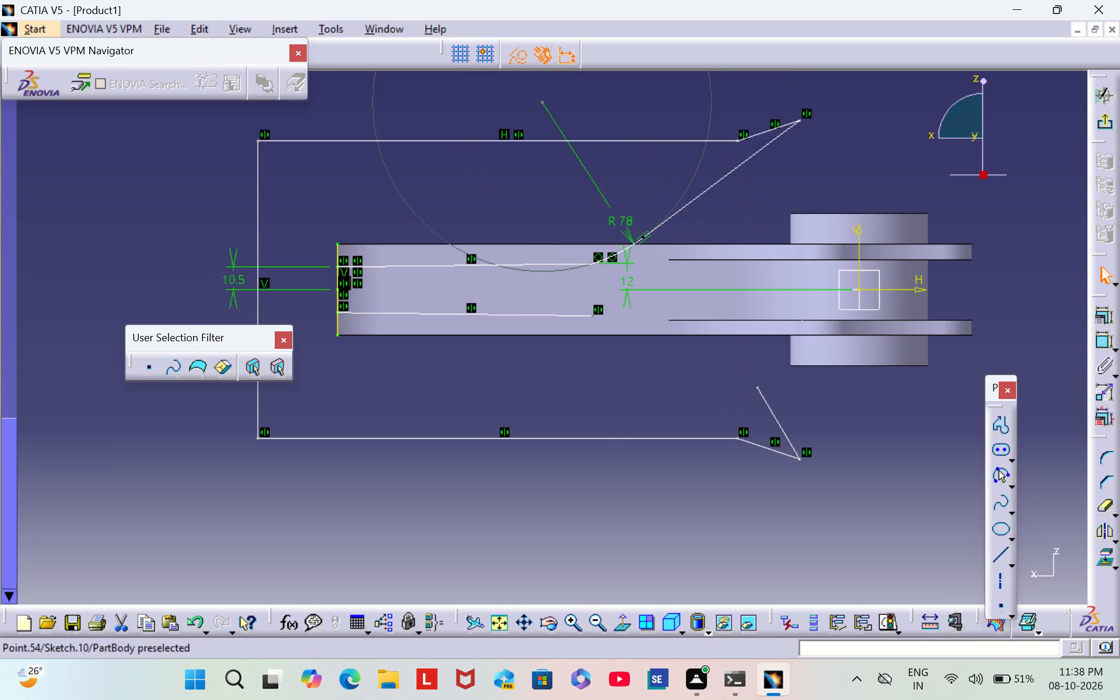
drag(640, 237, 673, 246)
click(673, 246)
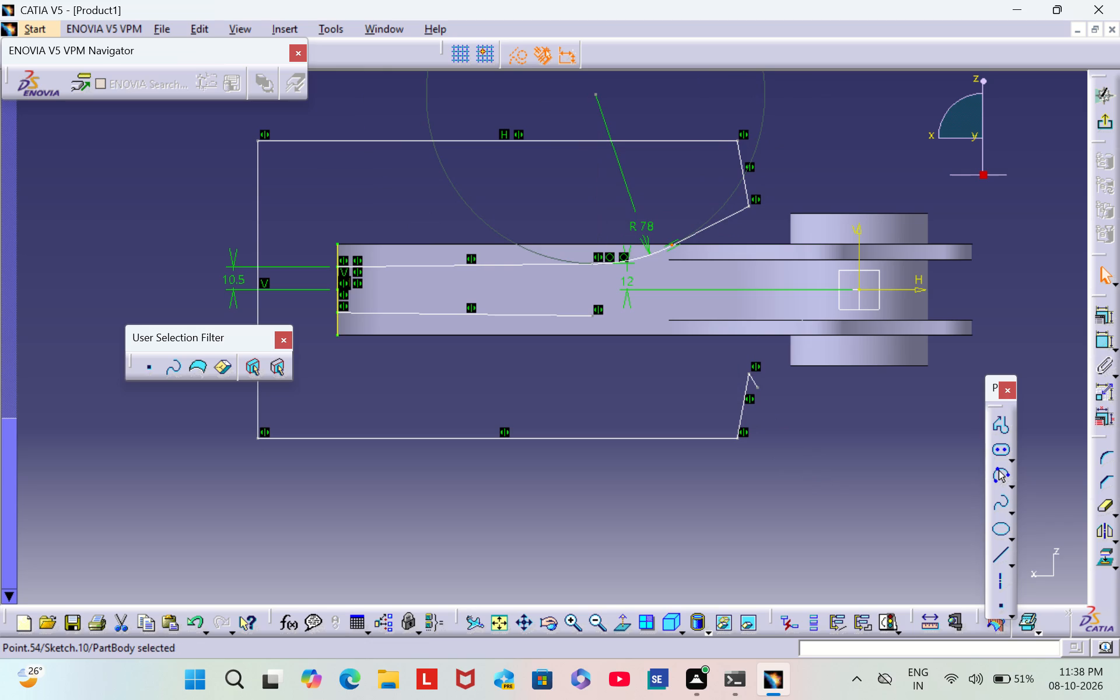
click(813, 169)
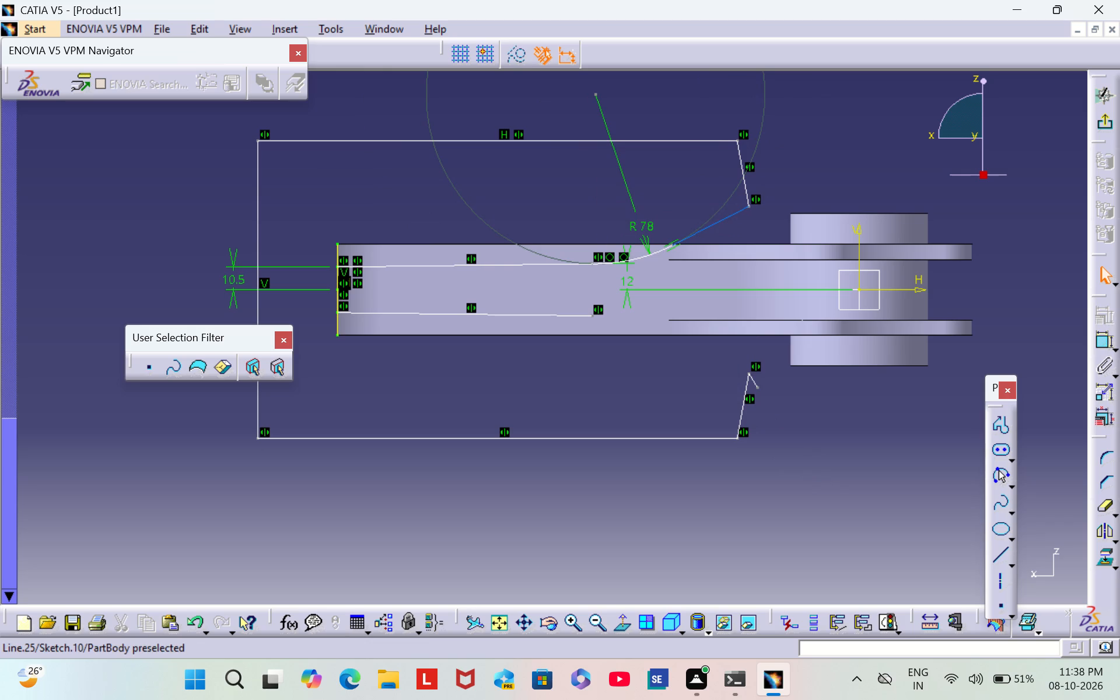
Pull the profile's upper slanted corner inward and move the 78 mm arc's ends to span from the upper taper line to that corner.
drag(747, 204, 706, 220)
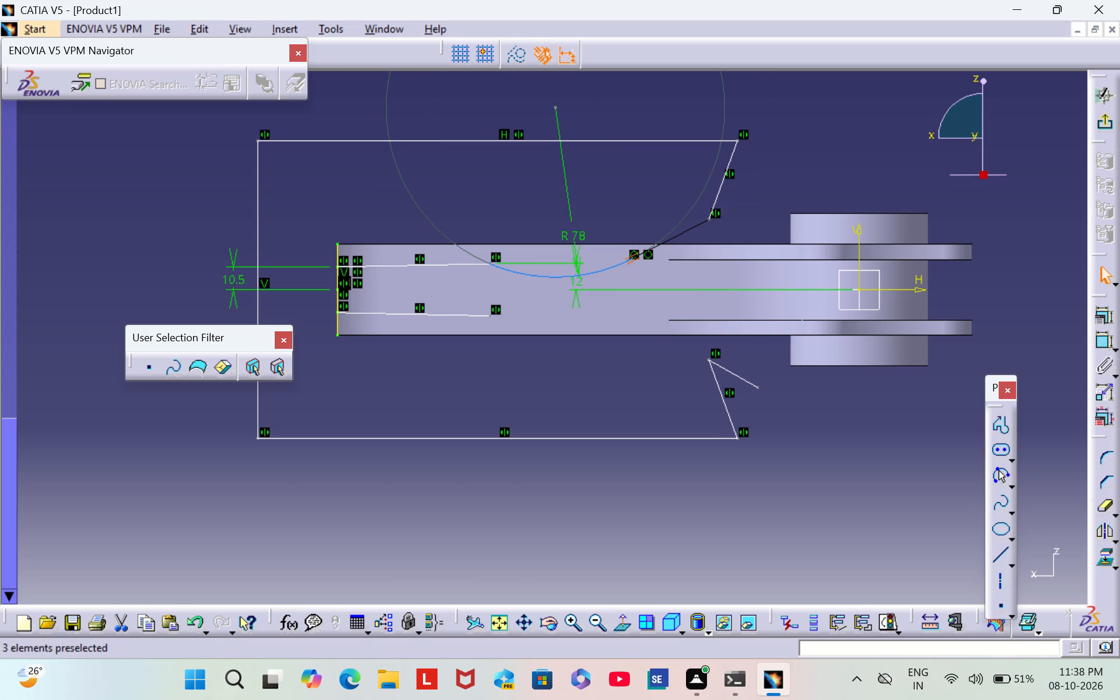
drag(635, 256, 691, 244)
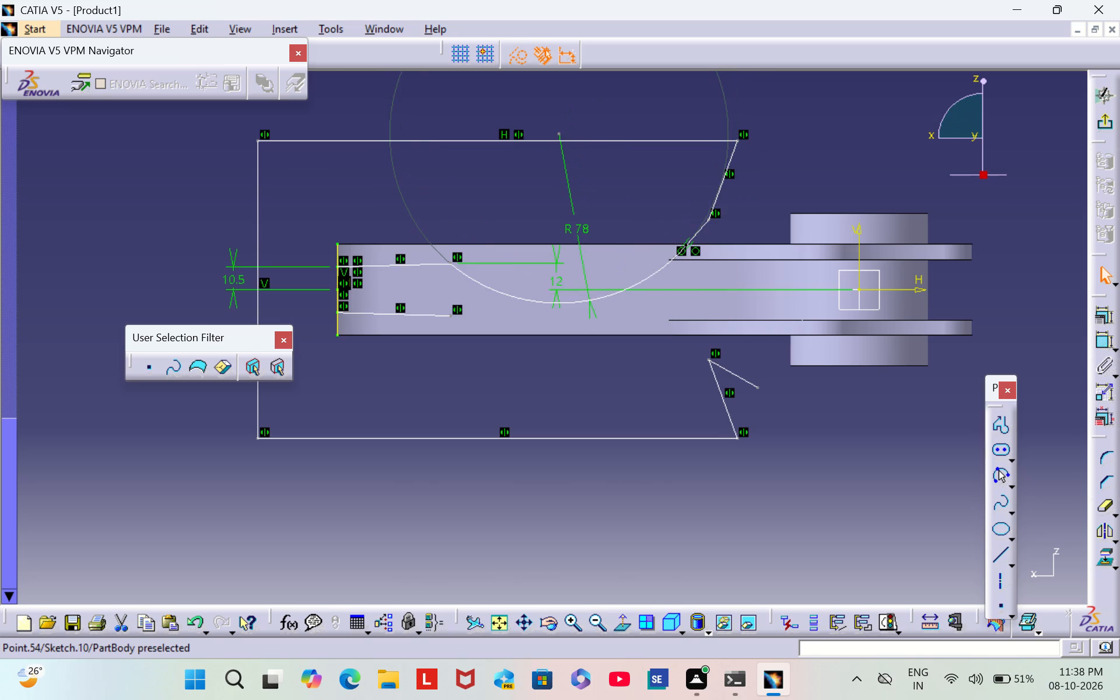
drag(691, 244, 676, 246)
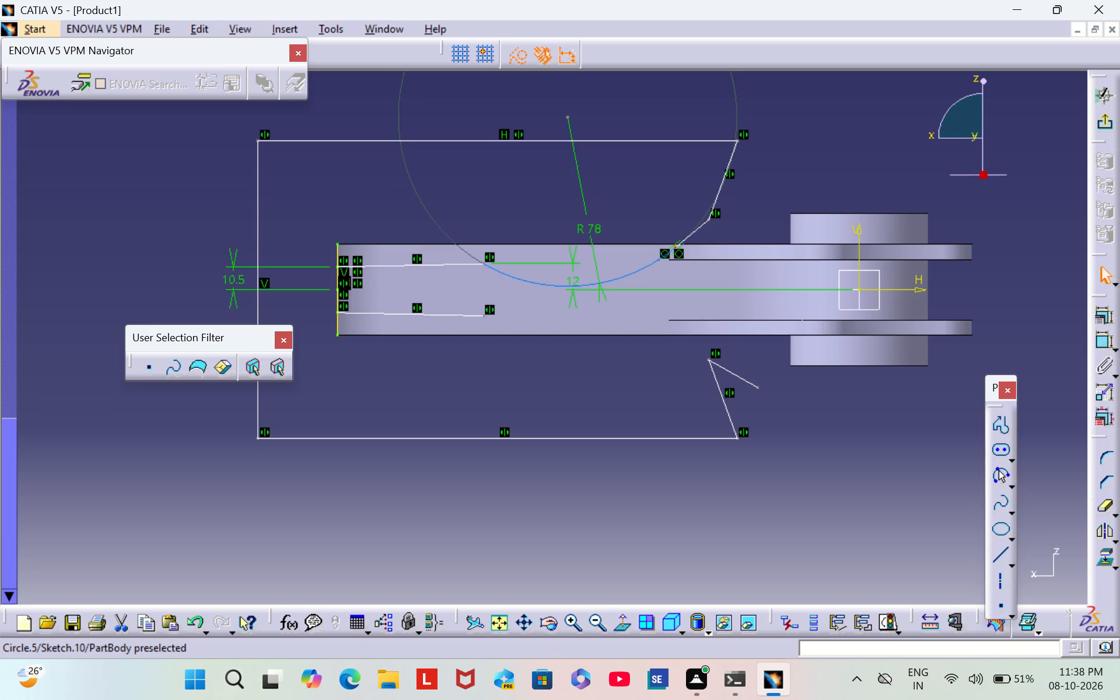
drag(481, 264, 566, 278)
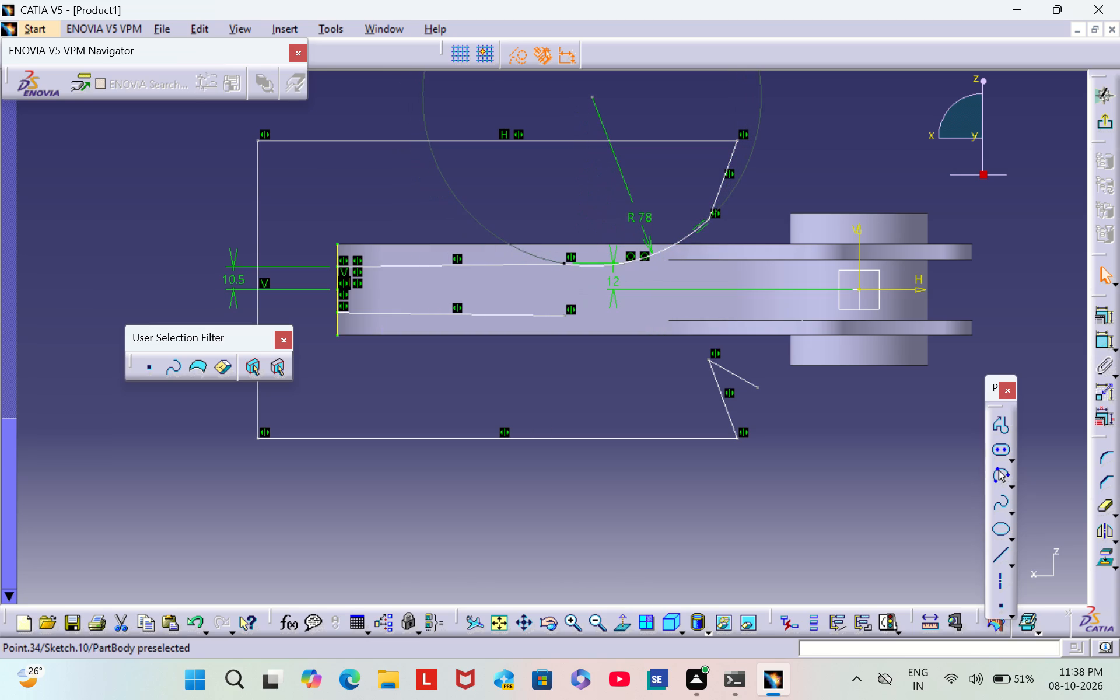
drag(566, 278, 595, 264)
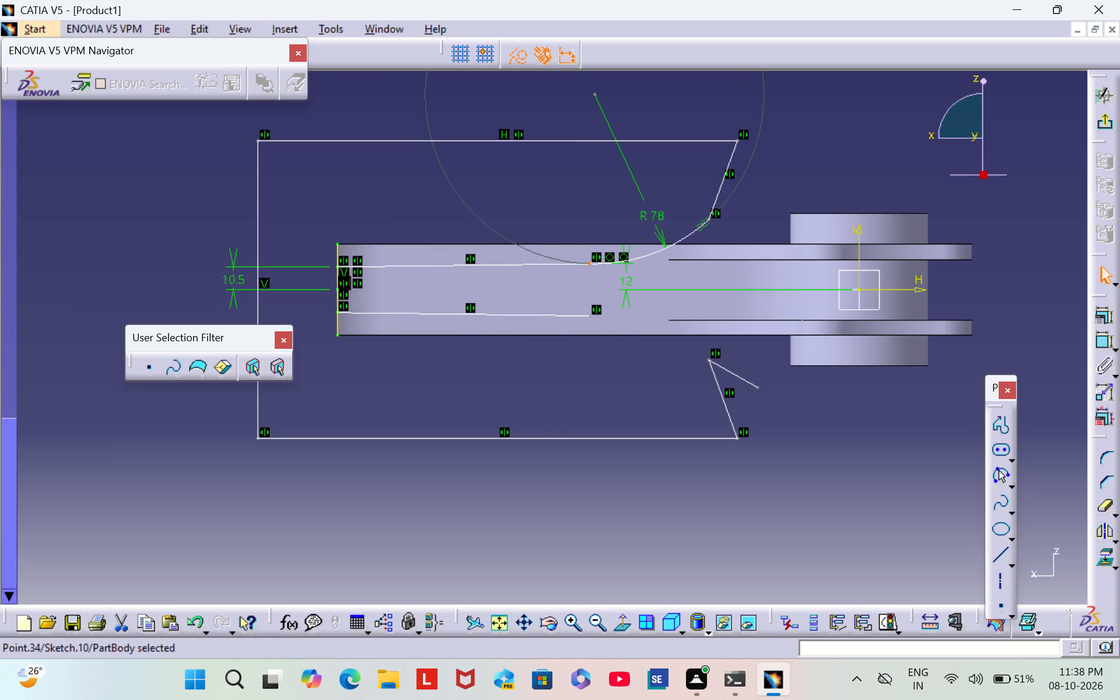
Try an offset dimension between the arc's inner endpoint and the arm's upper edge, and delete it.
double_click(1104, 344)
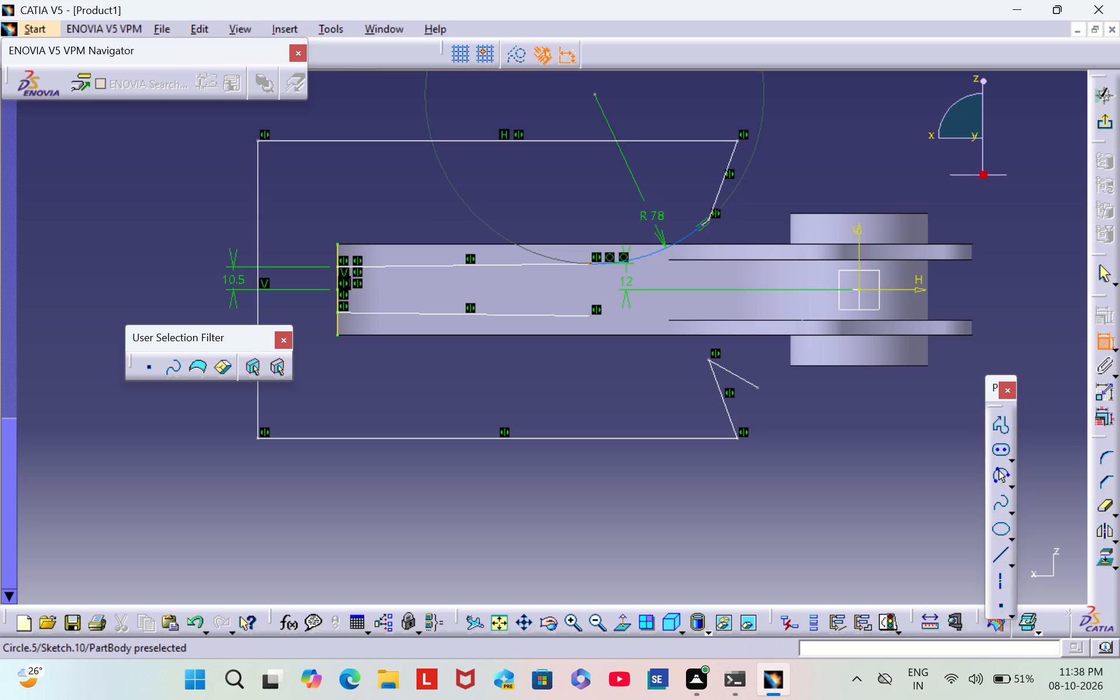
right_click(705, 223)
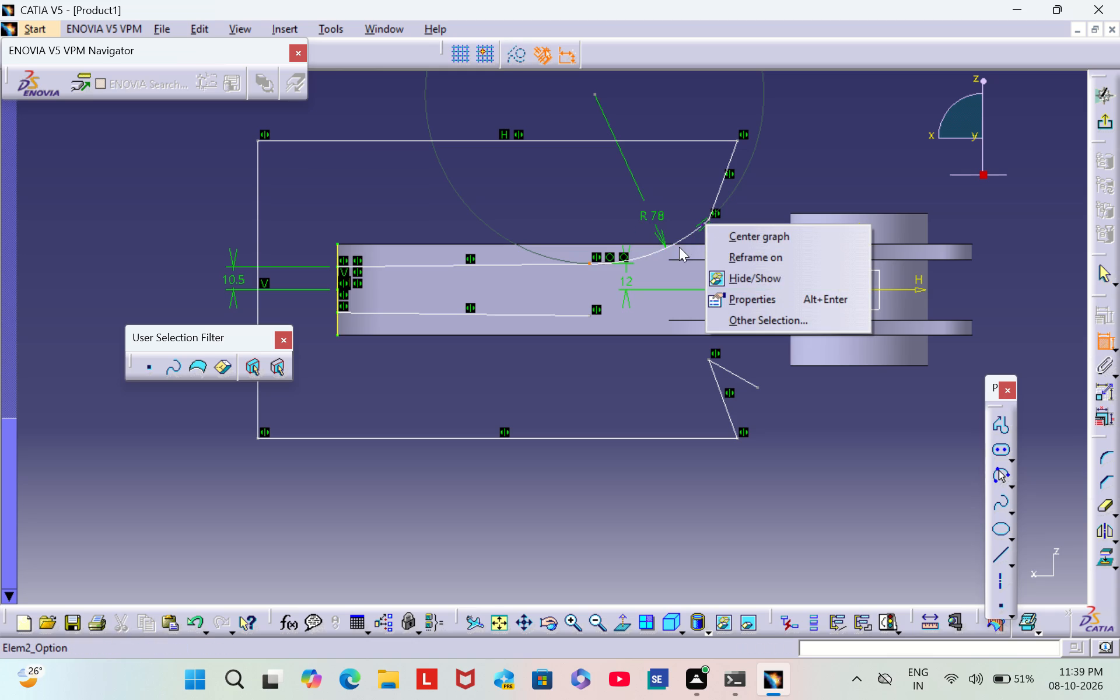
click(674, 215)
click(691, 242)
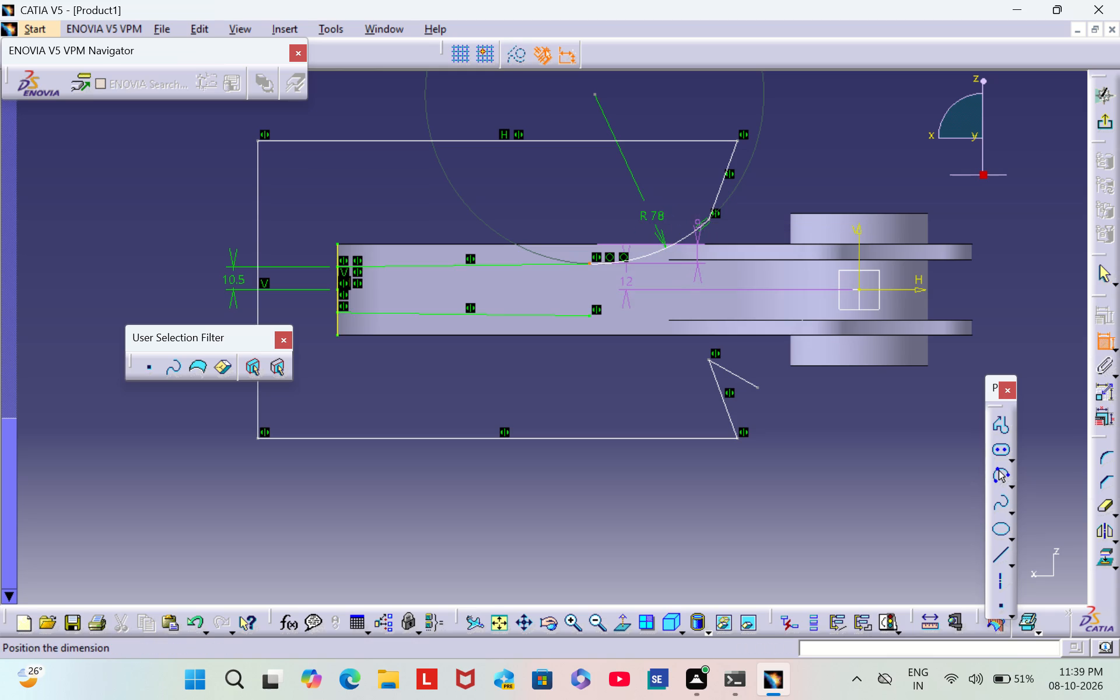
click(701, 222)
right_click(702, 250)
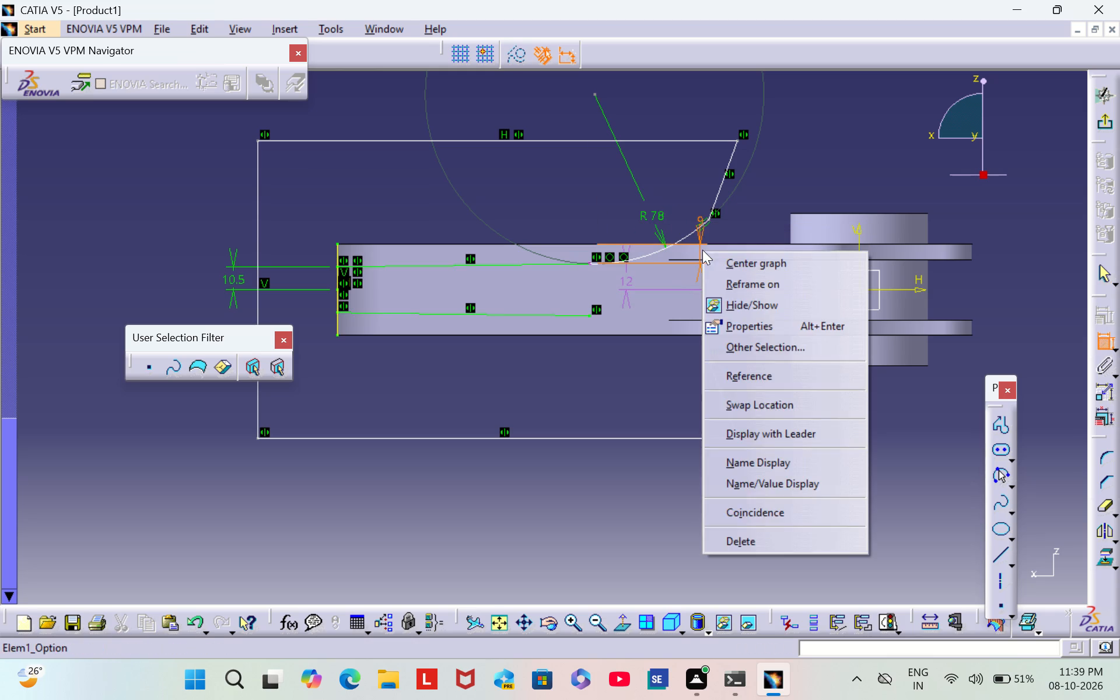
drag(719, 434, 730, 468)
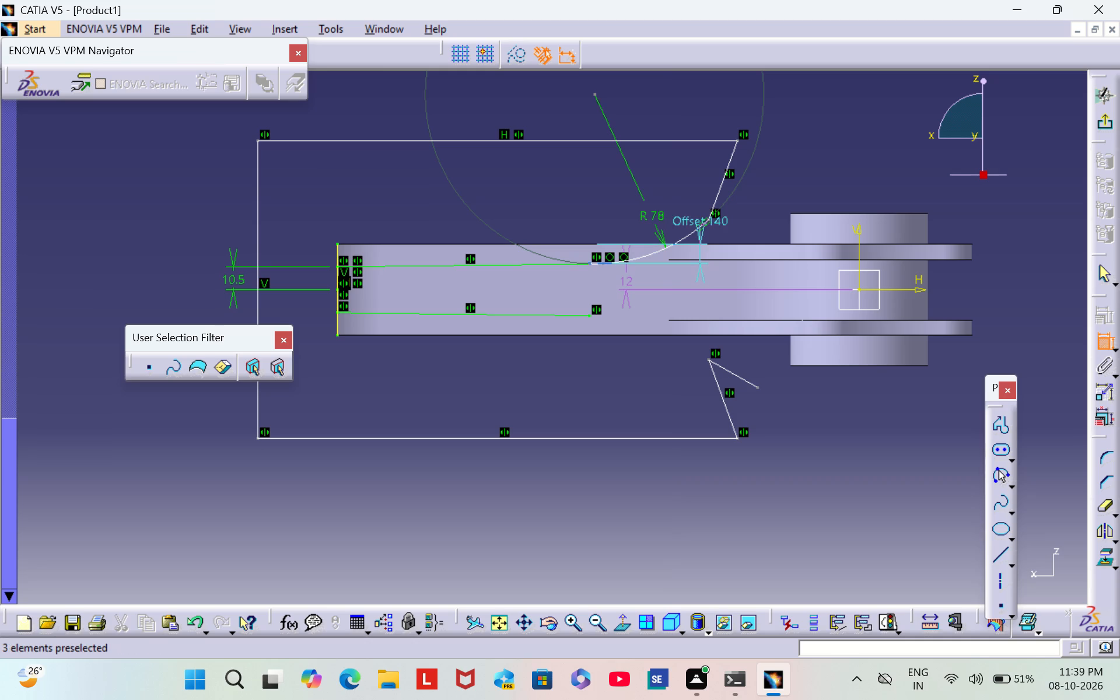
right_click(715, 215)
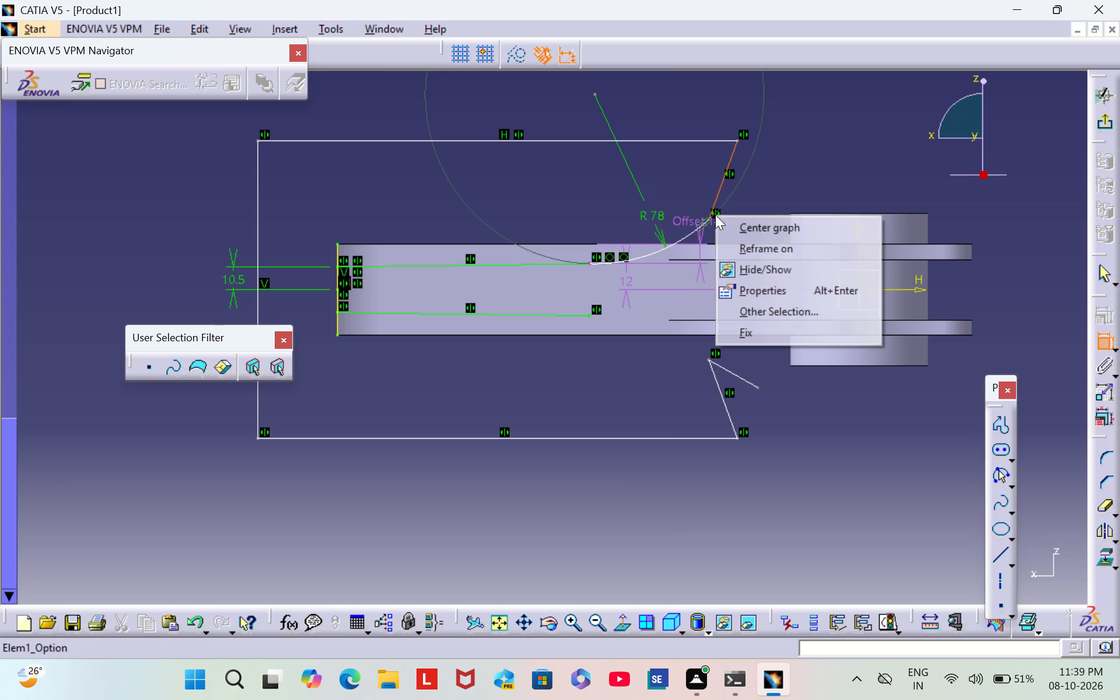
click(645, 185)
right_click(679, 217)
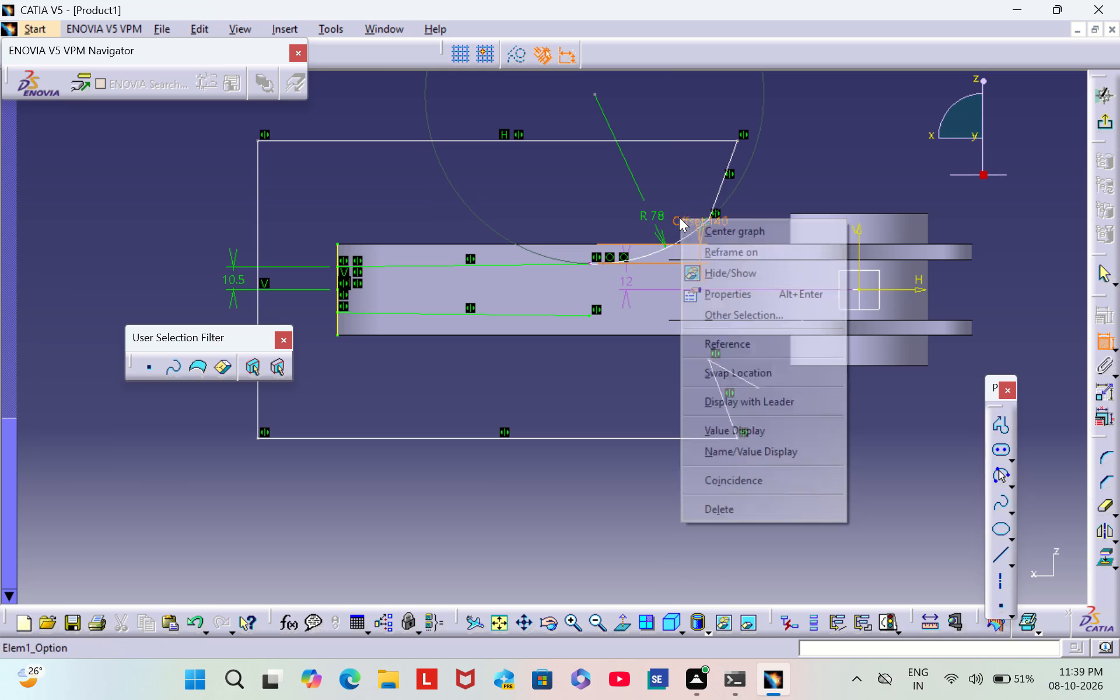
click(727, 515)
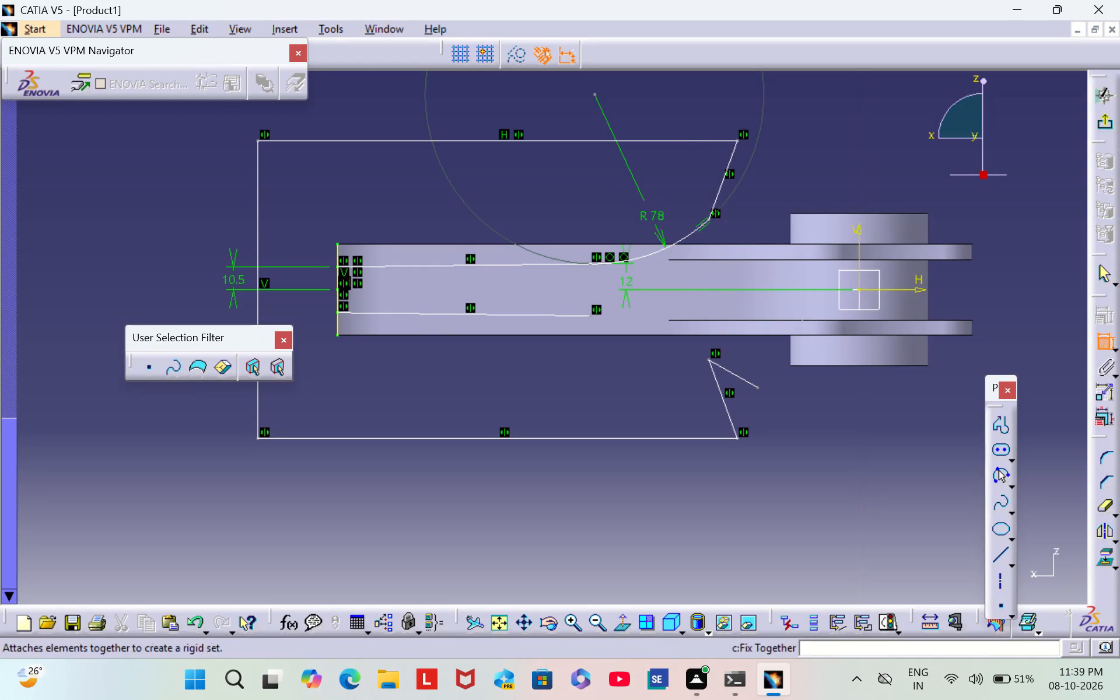
Constrain the 78 mm arc's outer endpoint coincident with the upper flange edge.
click(699, 222)
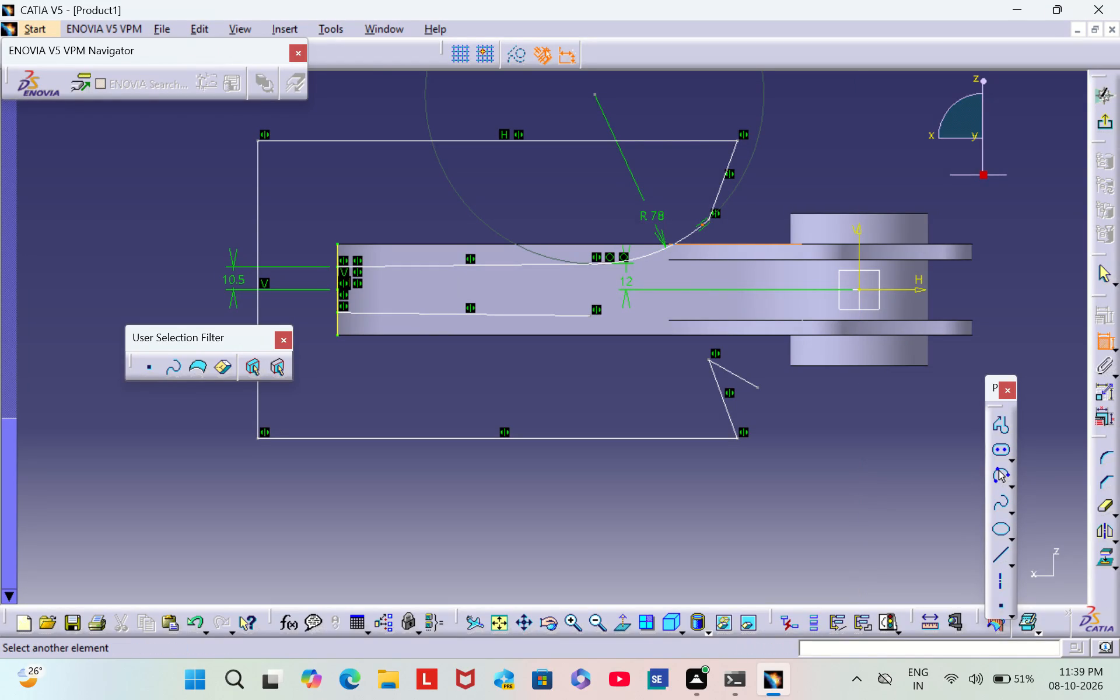
right_click(688, 245)
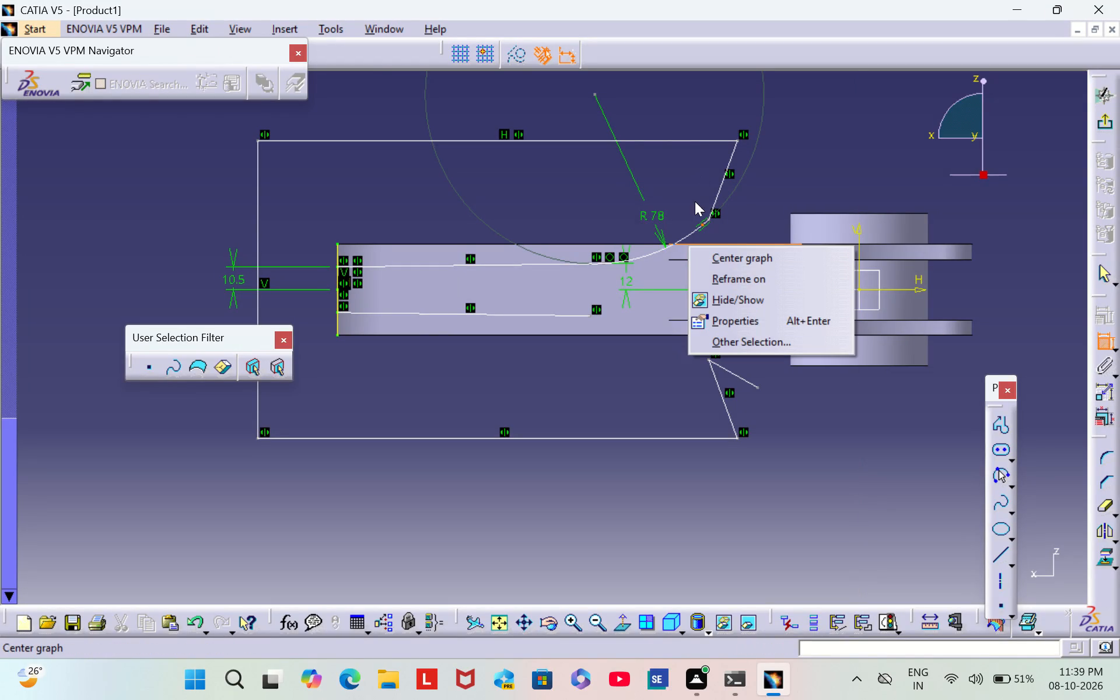
click(695, 201)
right_click(692, 243)
right_click(692, 243)
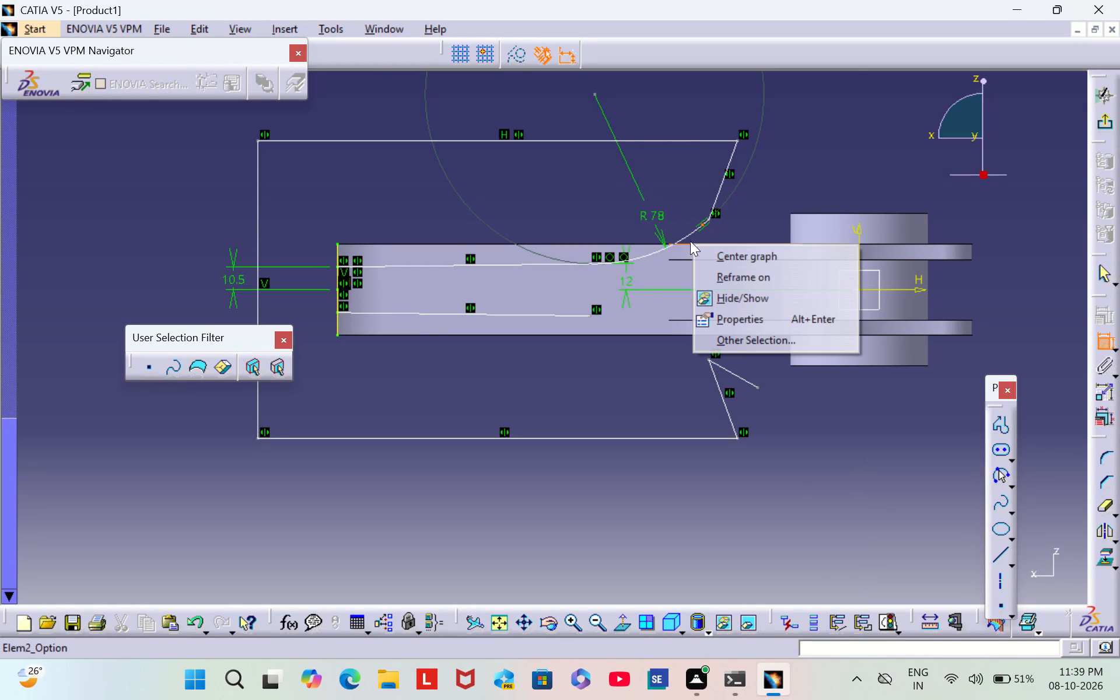
click(680, 211)
click(694, 243)
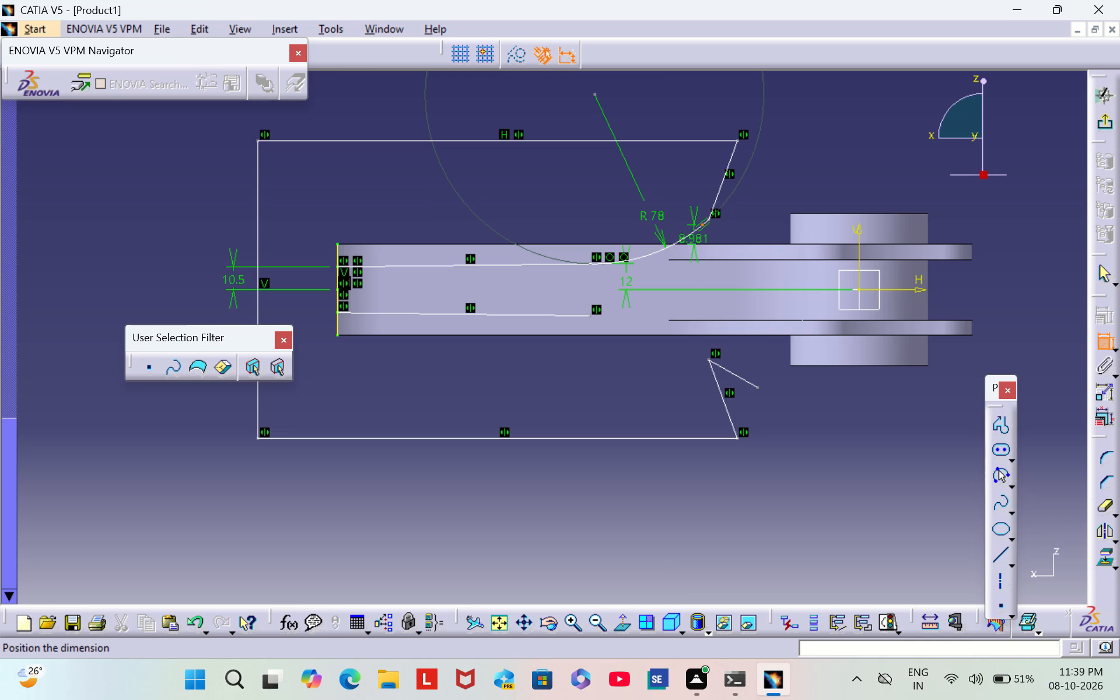
right_click(724, 223)
click(765, 304)
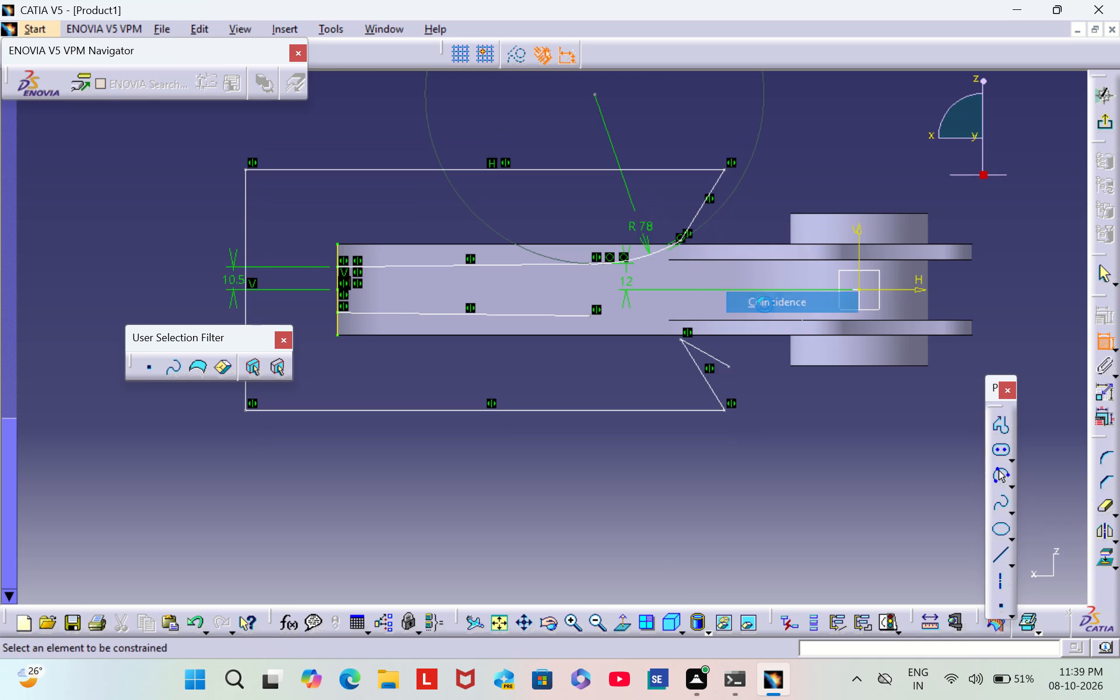
click(755, 199)
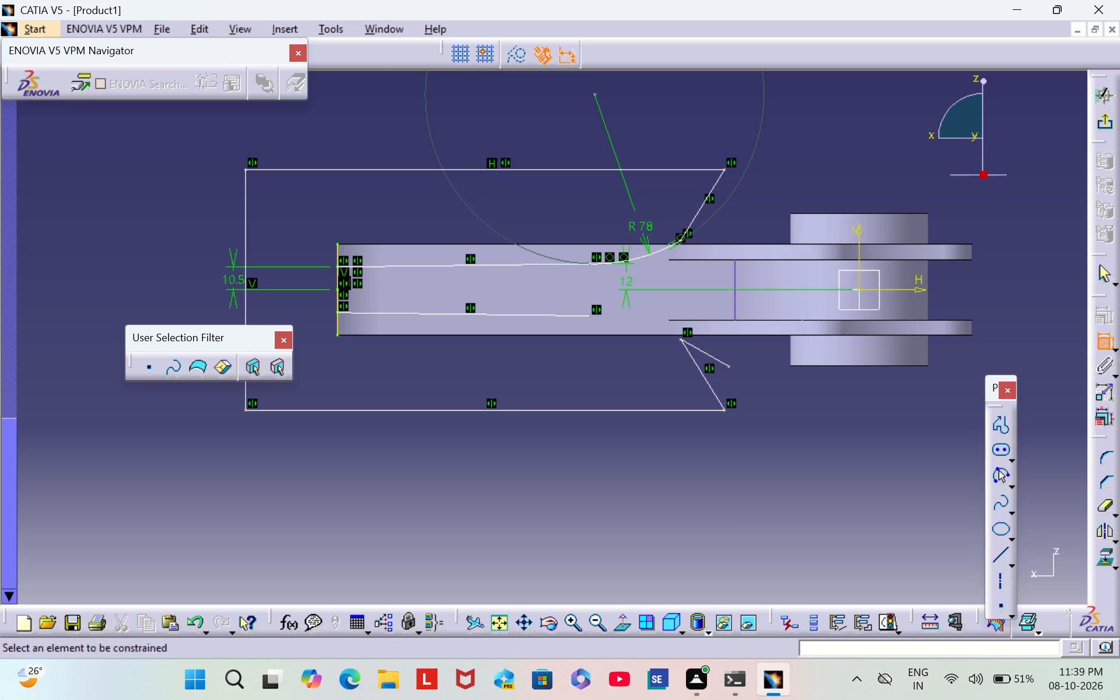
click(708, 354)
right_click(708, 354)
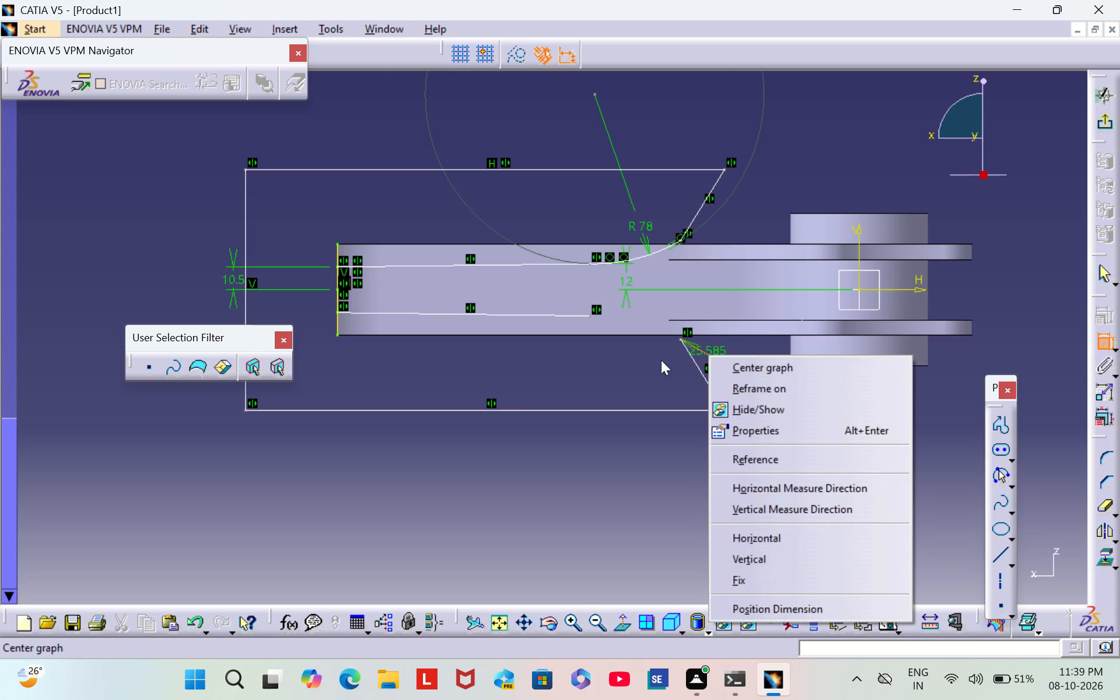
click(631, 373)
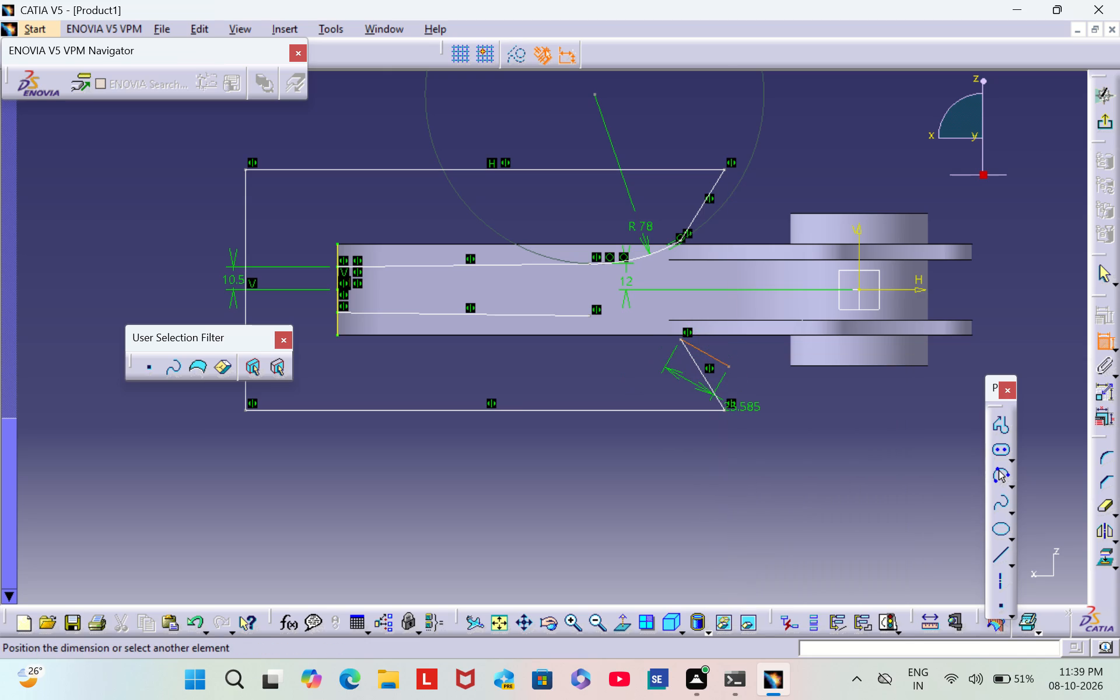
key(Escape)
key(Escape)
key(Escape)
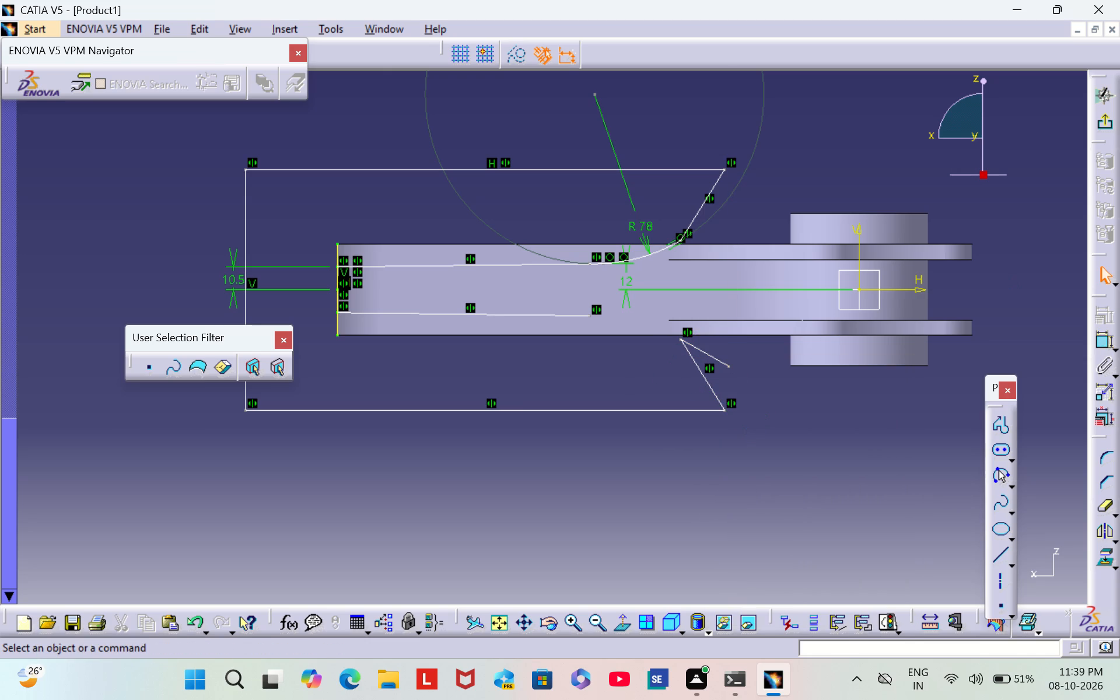
Delete the lower half's slanted line, the stray line at its inner end, and the lower horizontal line.
right_click(692, 365)
click(740, 608)
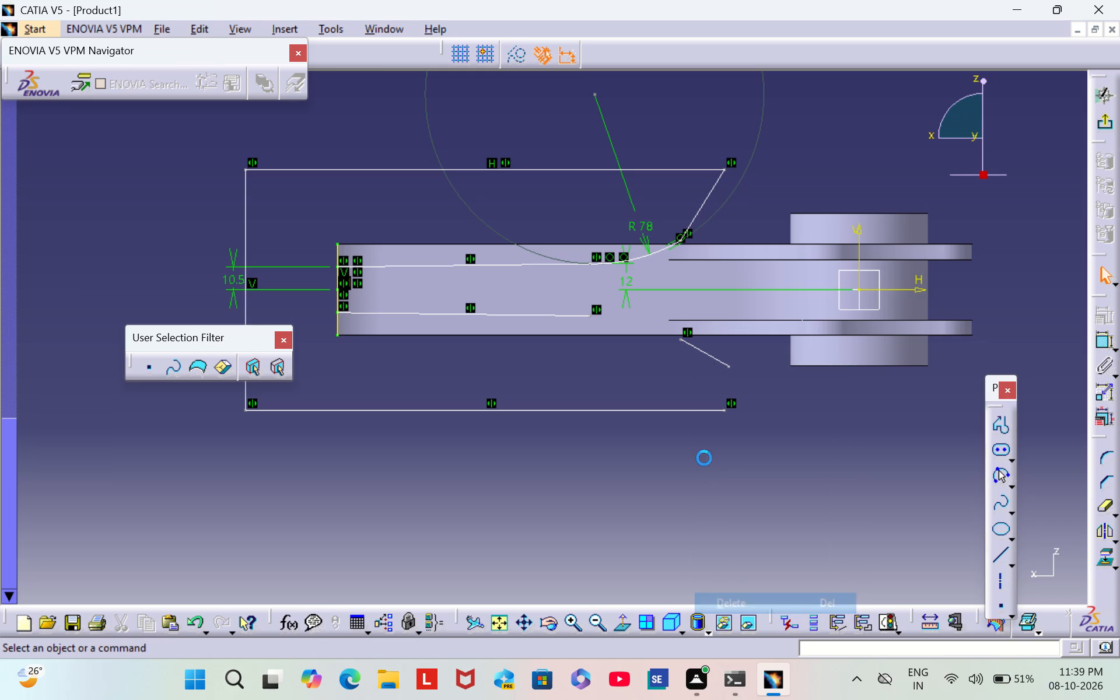
right_click(695, 348)
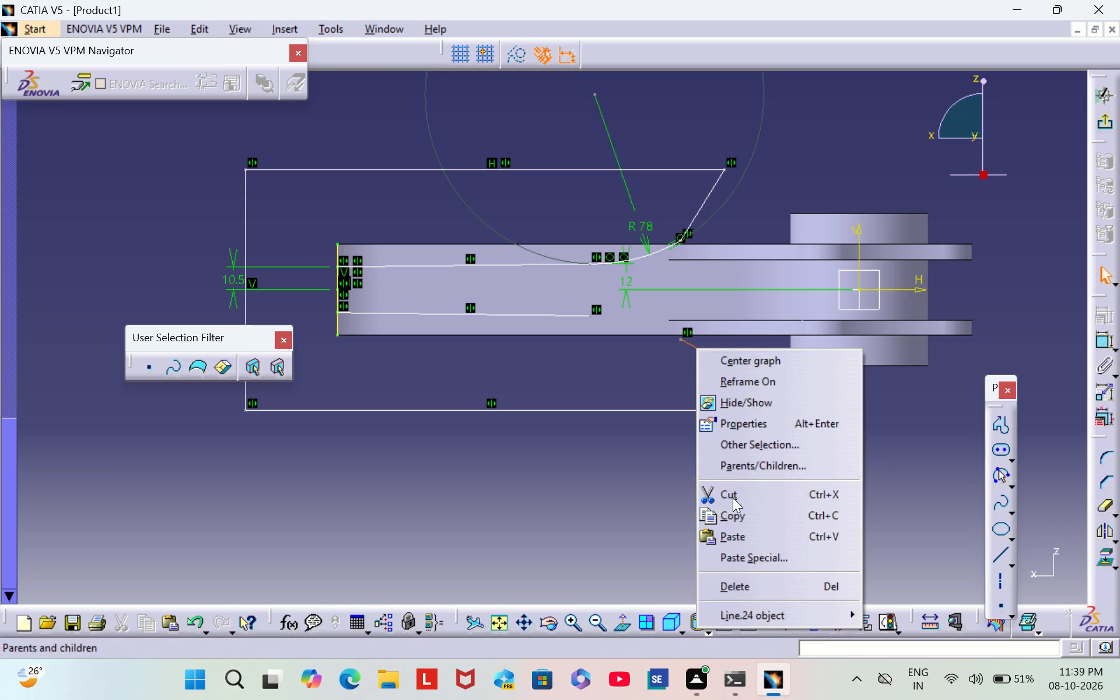
click(733, 583)
right_click(625, 412)
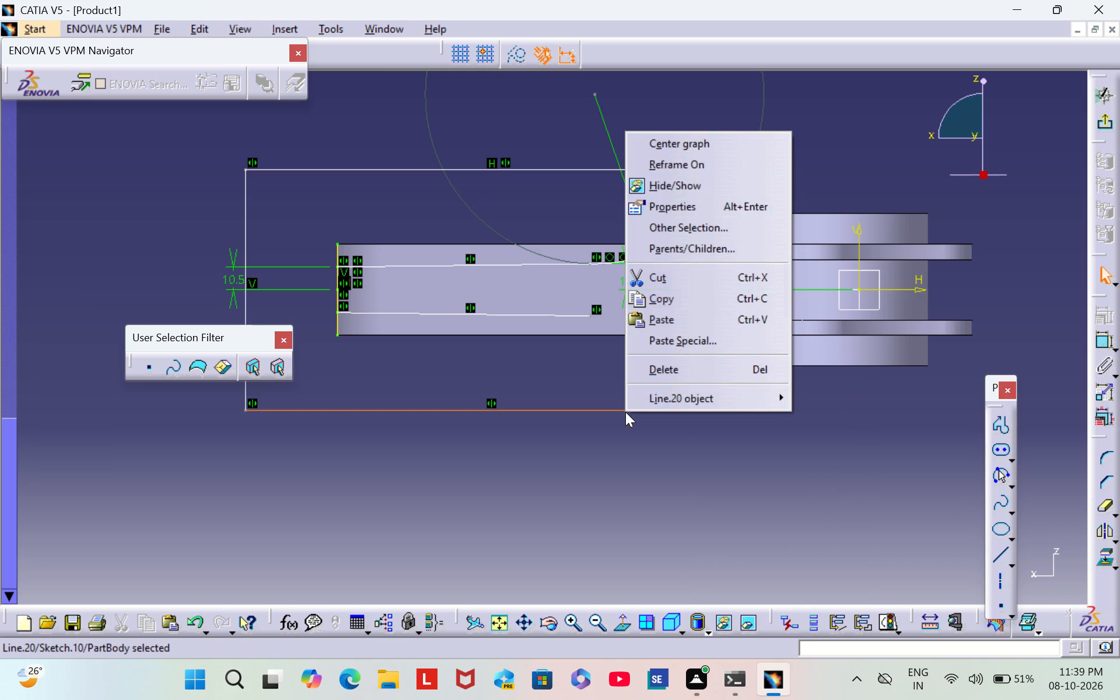
click(664, 370)
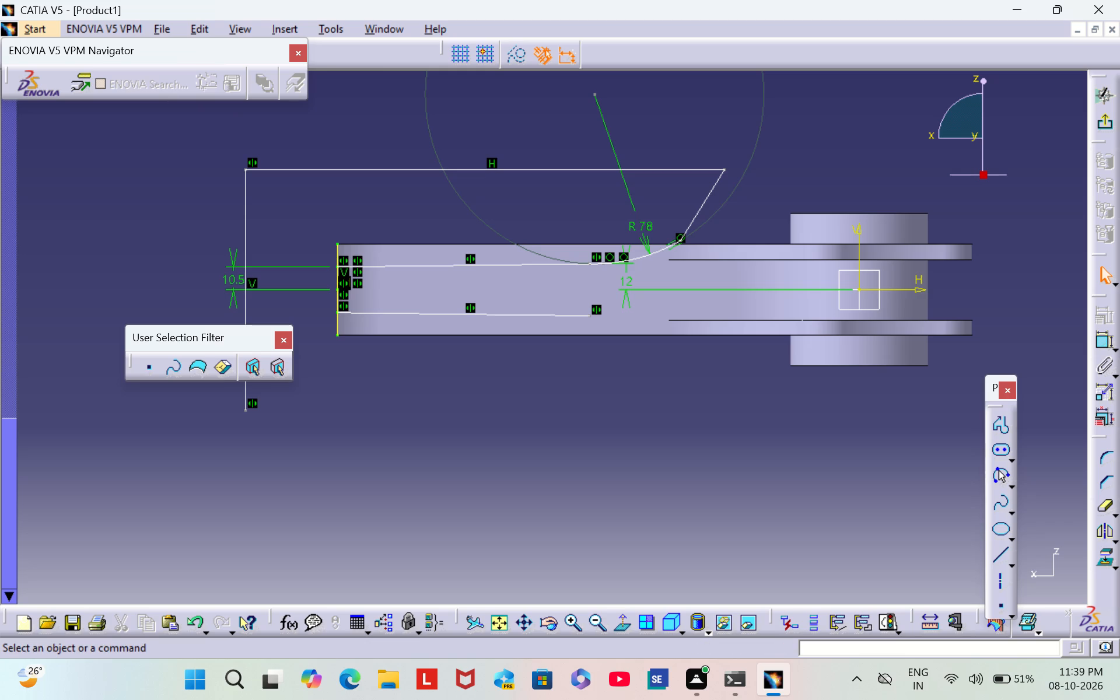
Mirror the upper slanted line and the 78 mm arc about the sketch's horizontal axis to rebuild the lower half.
drag(191, 337, 37, 170)
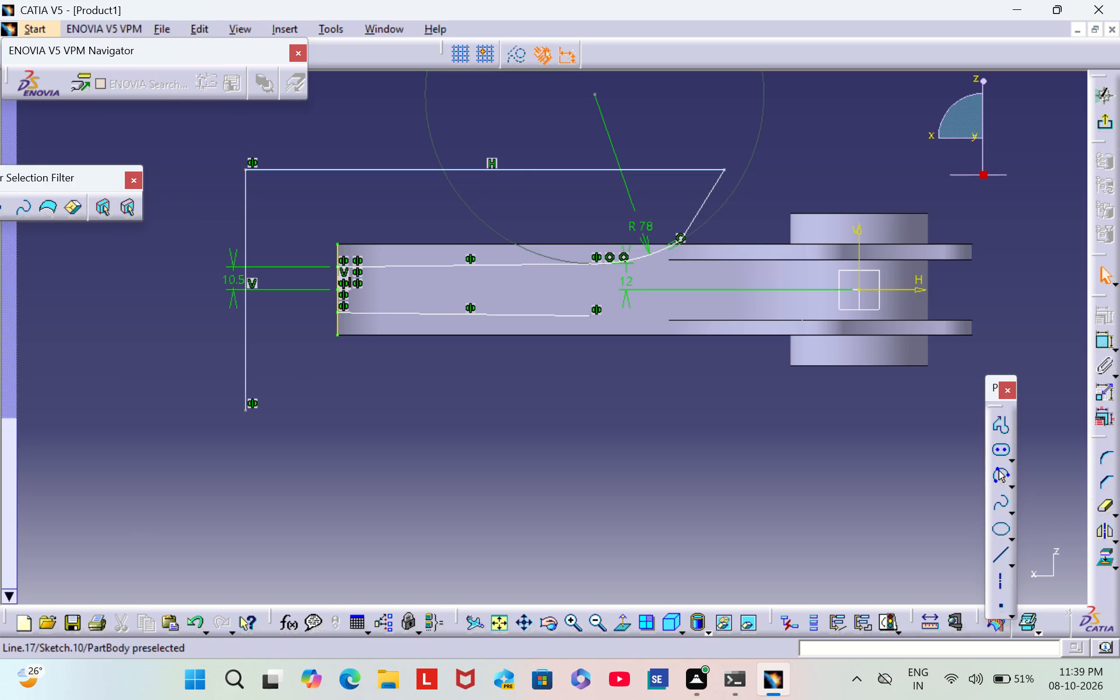
click(530, 167)
right_click(696, 212)
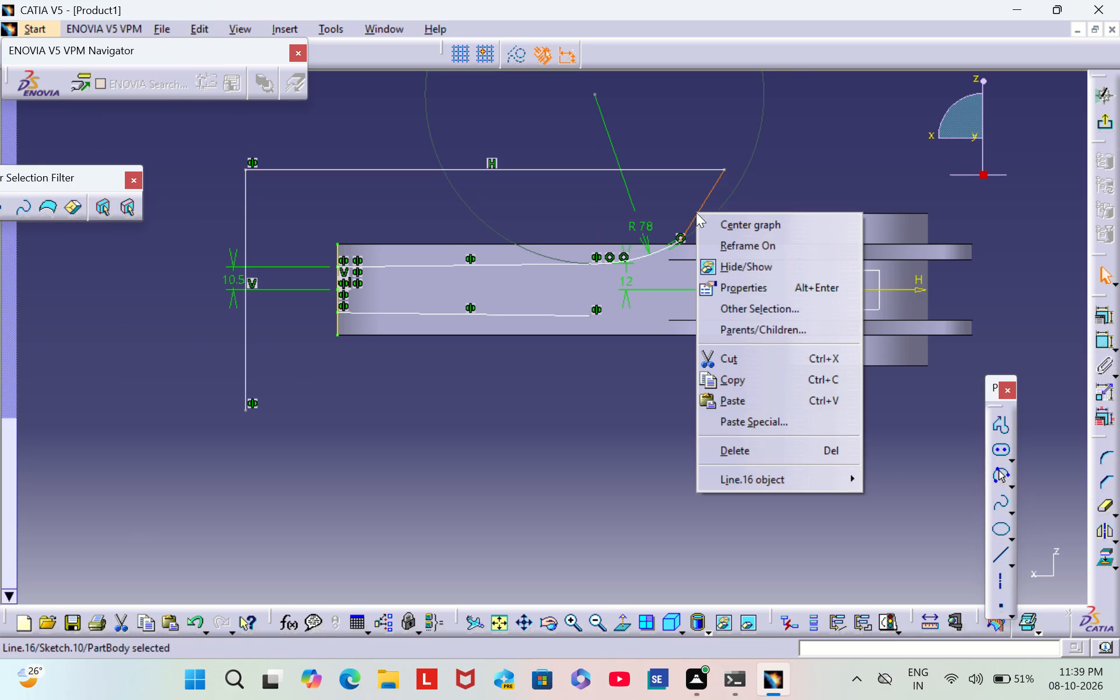
click(1098, 528)
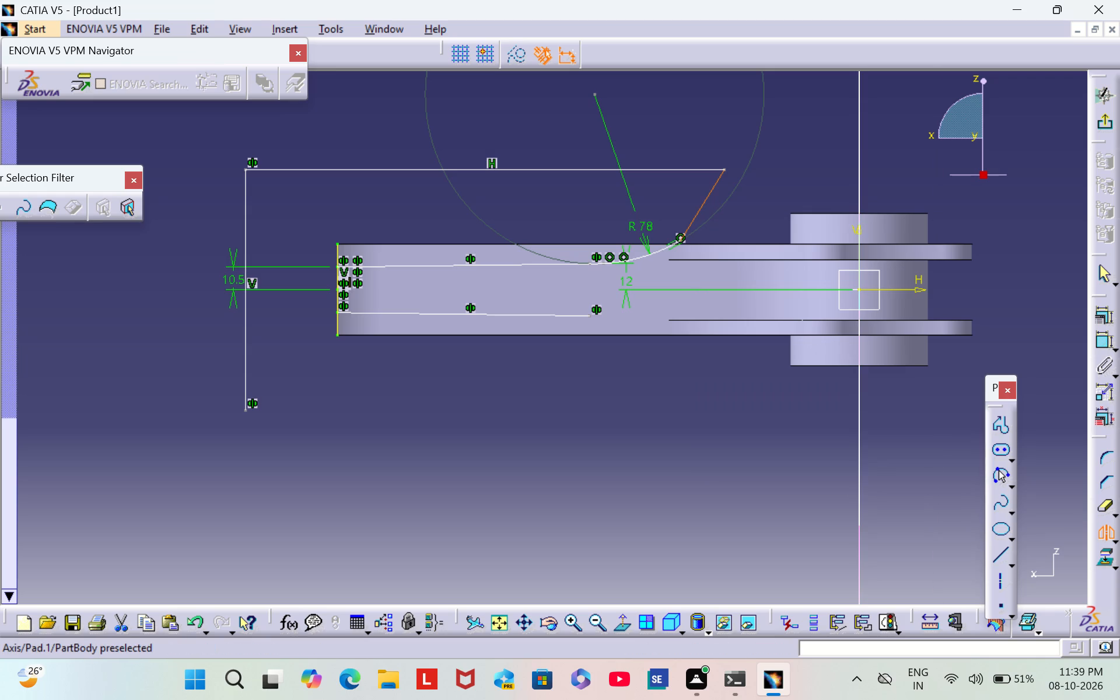
click(884, 290)
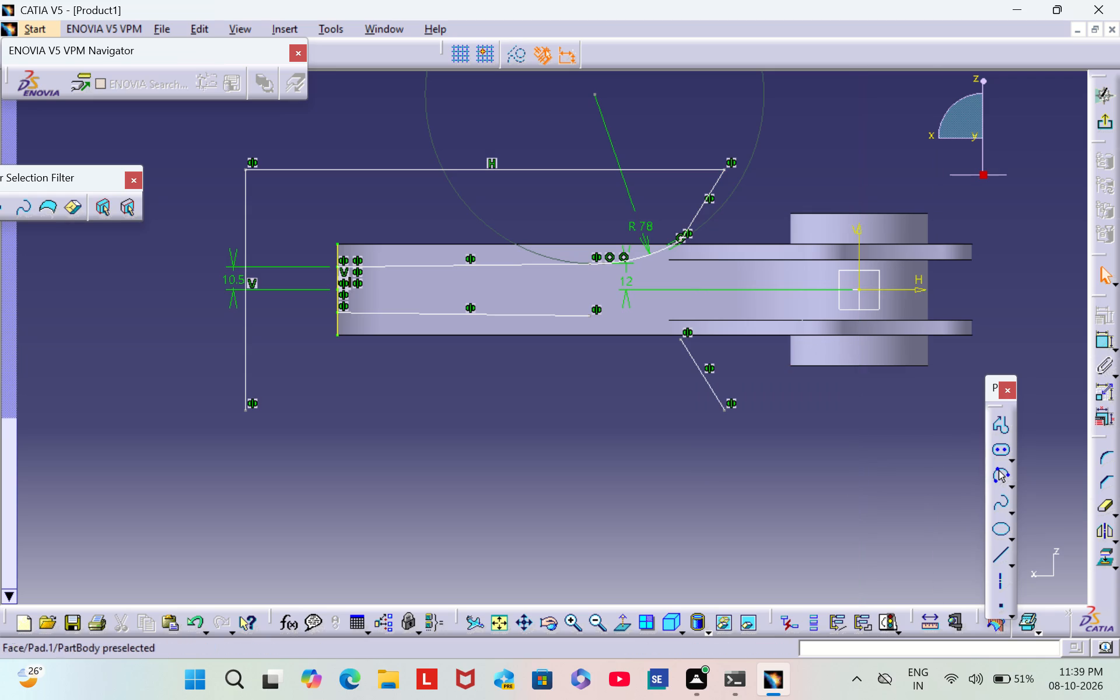
right_click(640, 254)
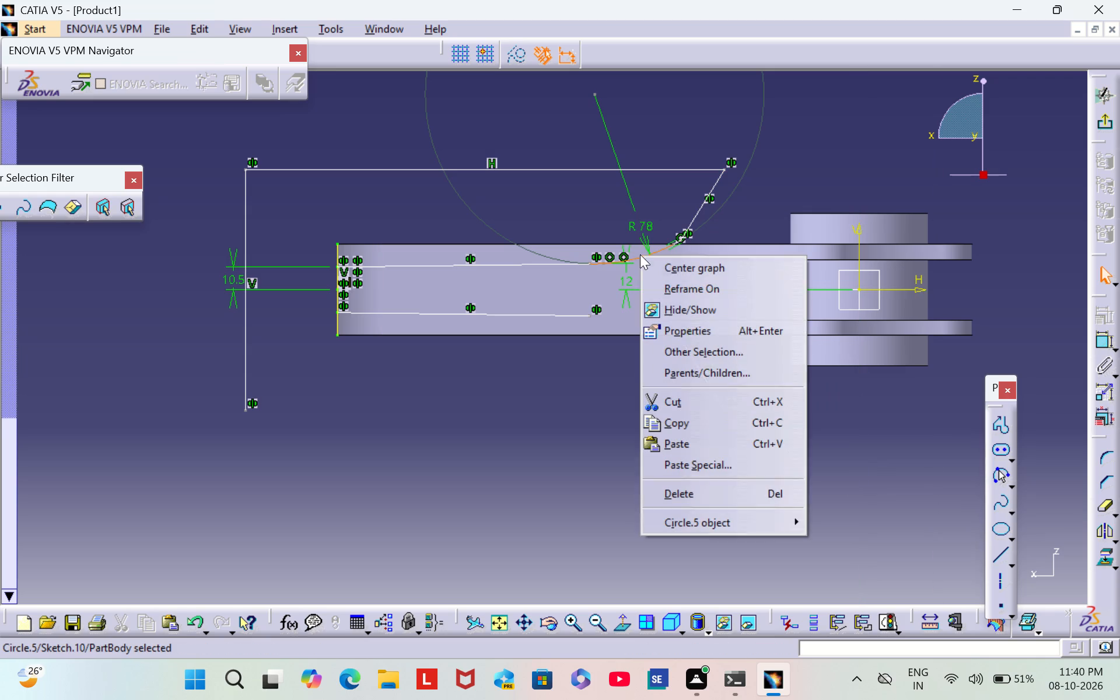
click(1107, 539)
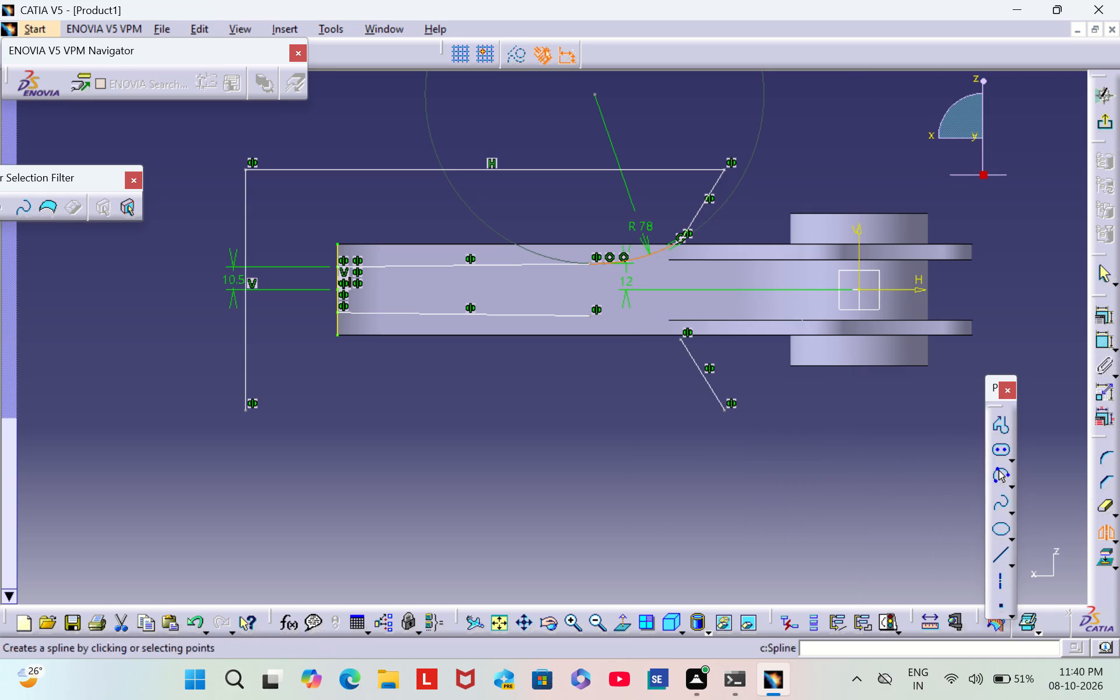
click(887, 289)
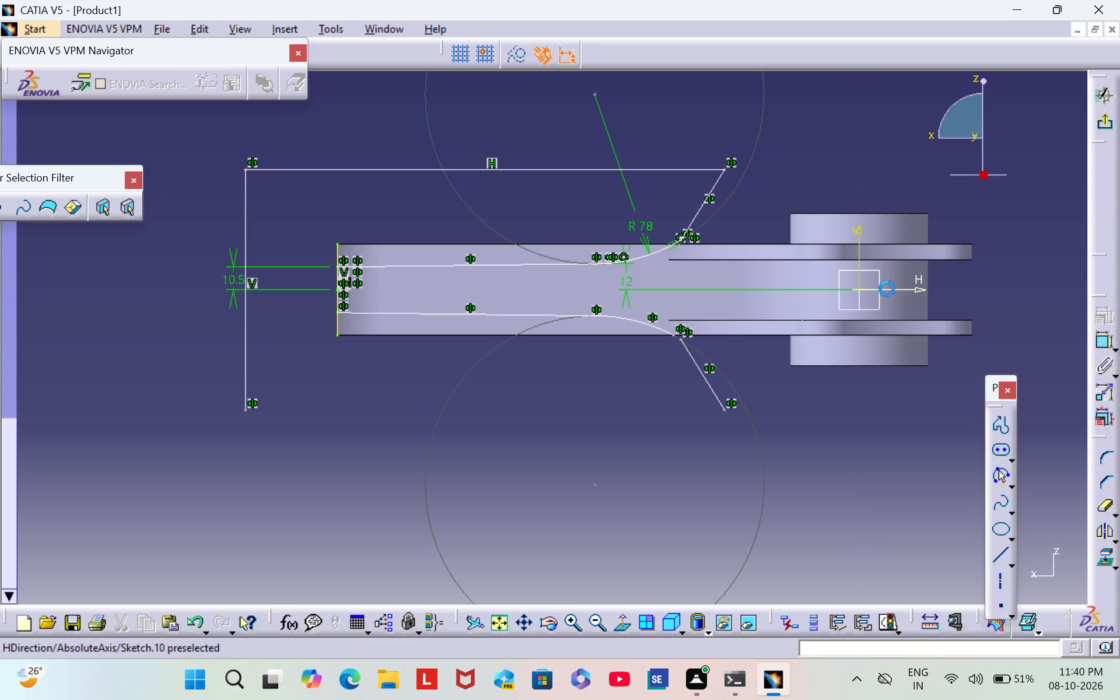
click(656, 384)
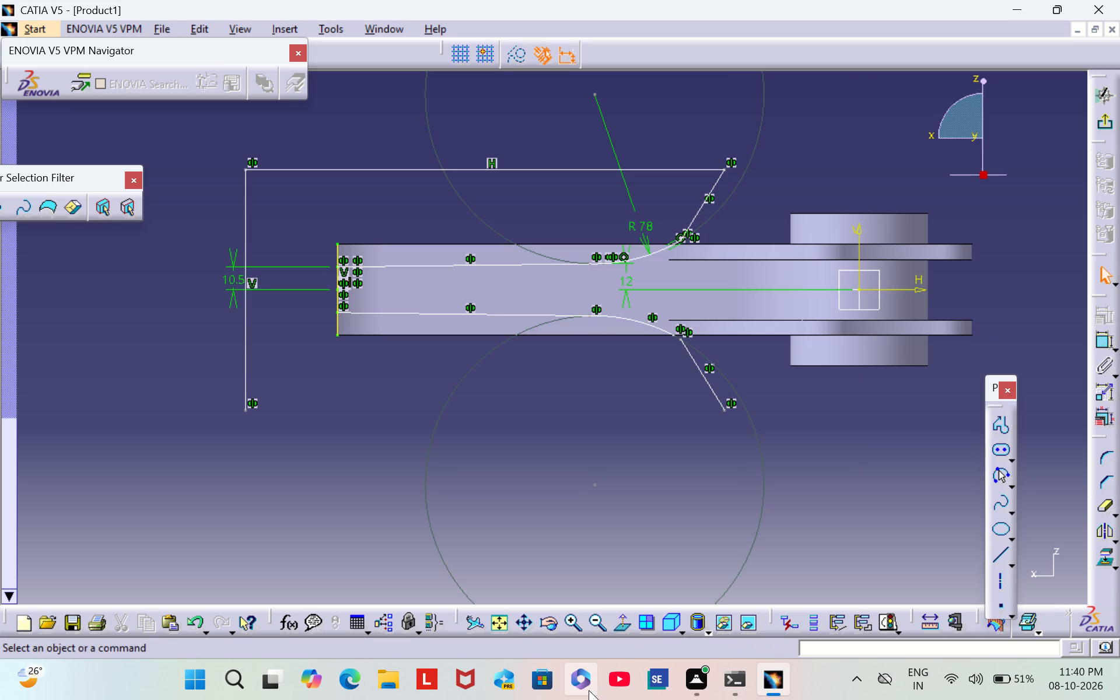
click(573, 614)
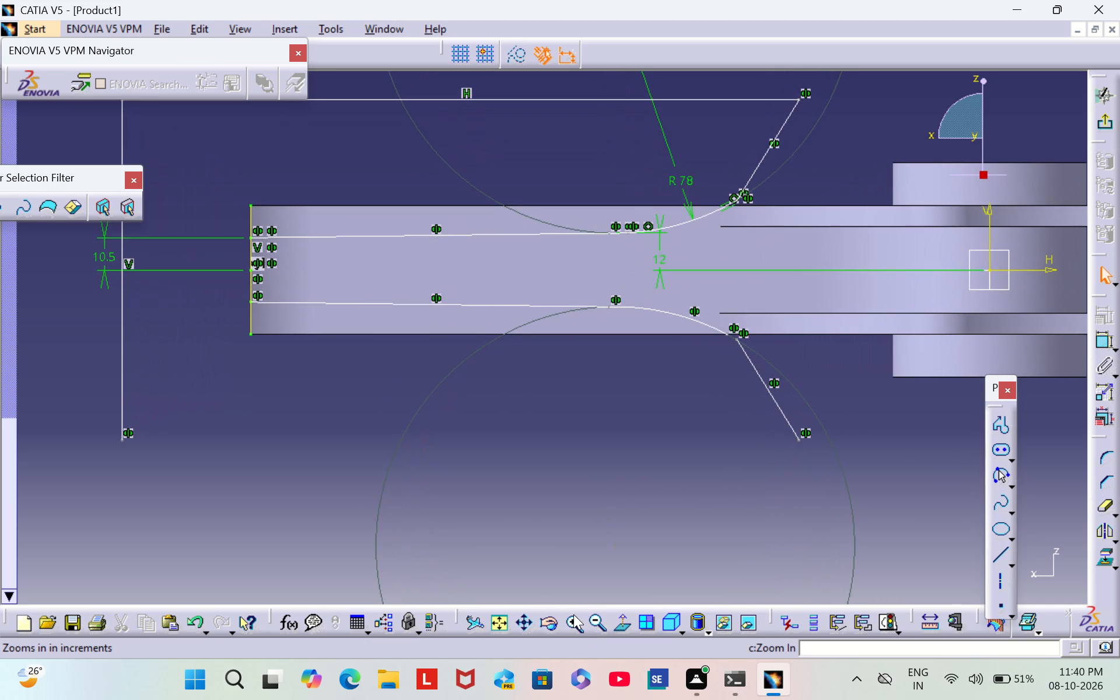
Delete the slanted line above the arm's upper edge and its mirrored counterpart below the lower edge.
triple_click(573, 614)
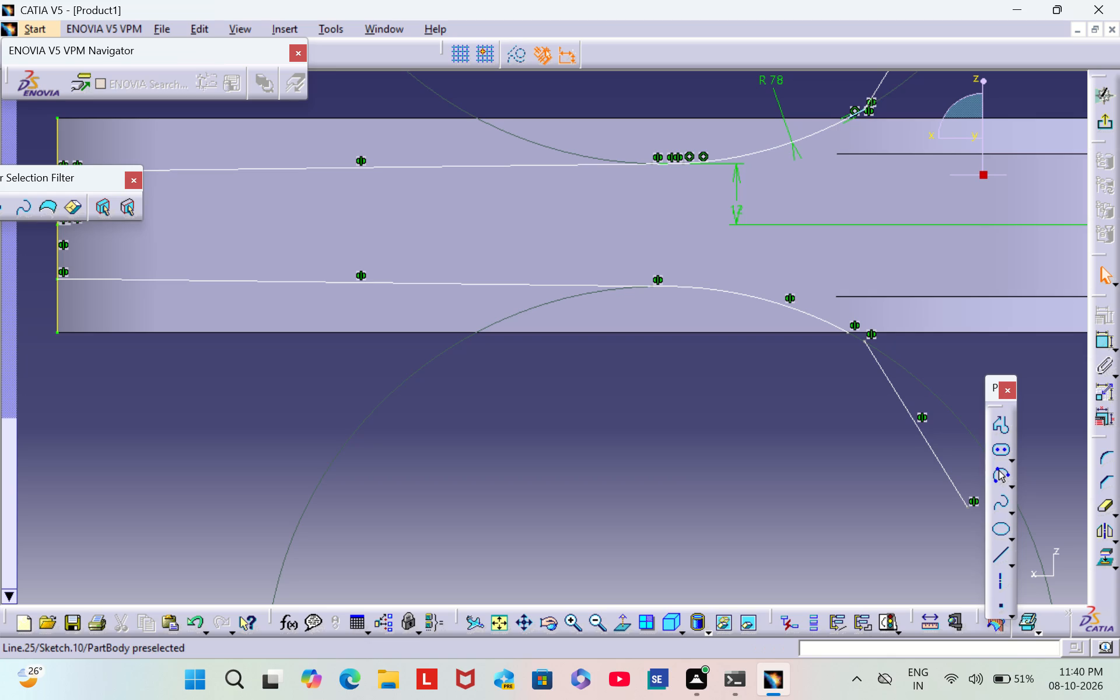
middle_drag(864, 117, 673, 331)
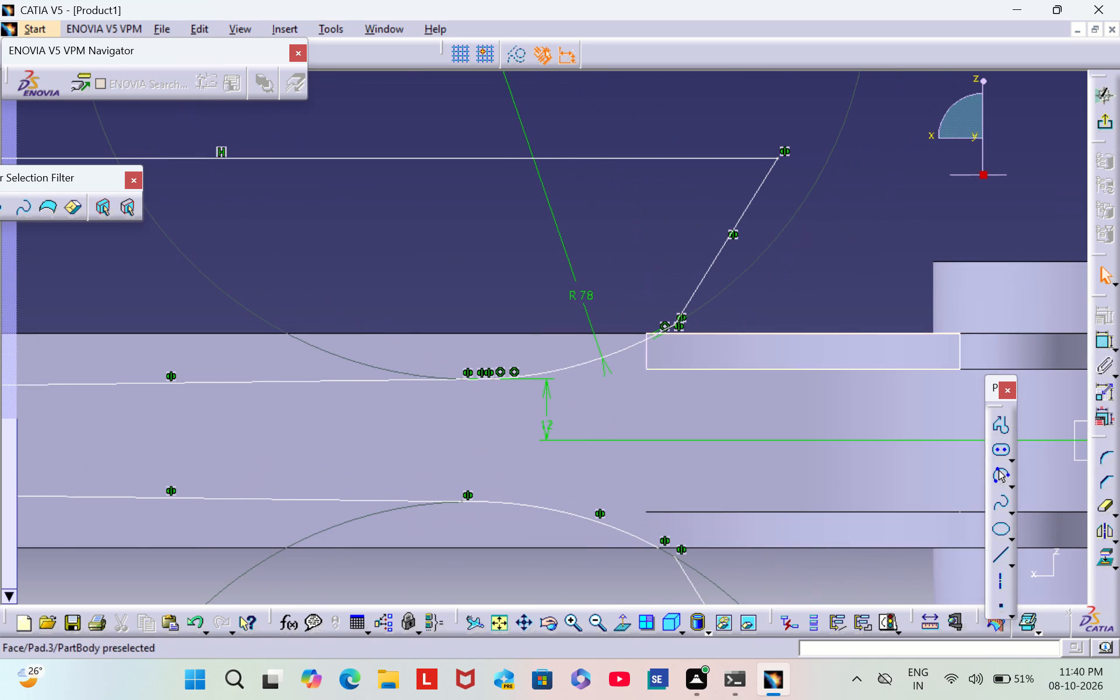
triple_click(568, 623)
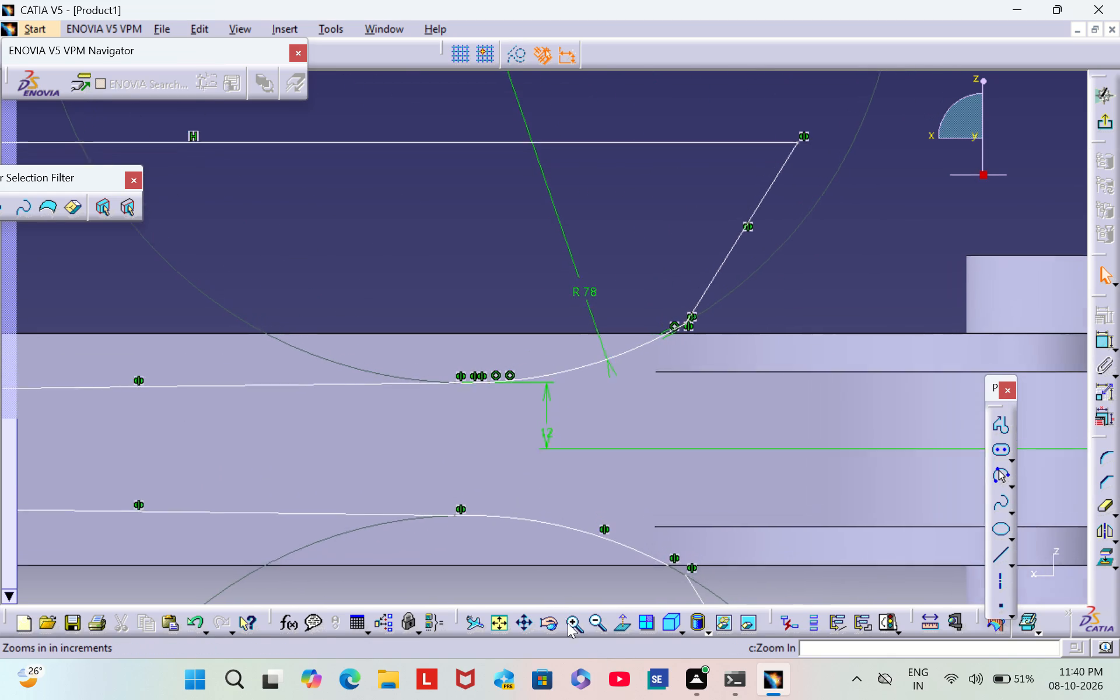
click(568, 623)
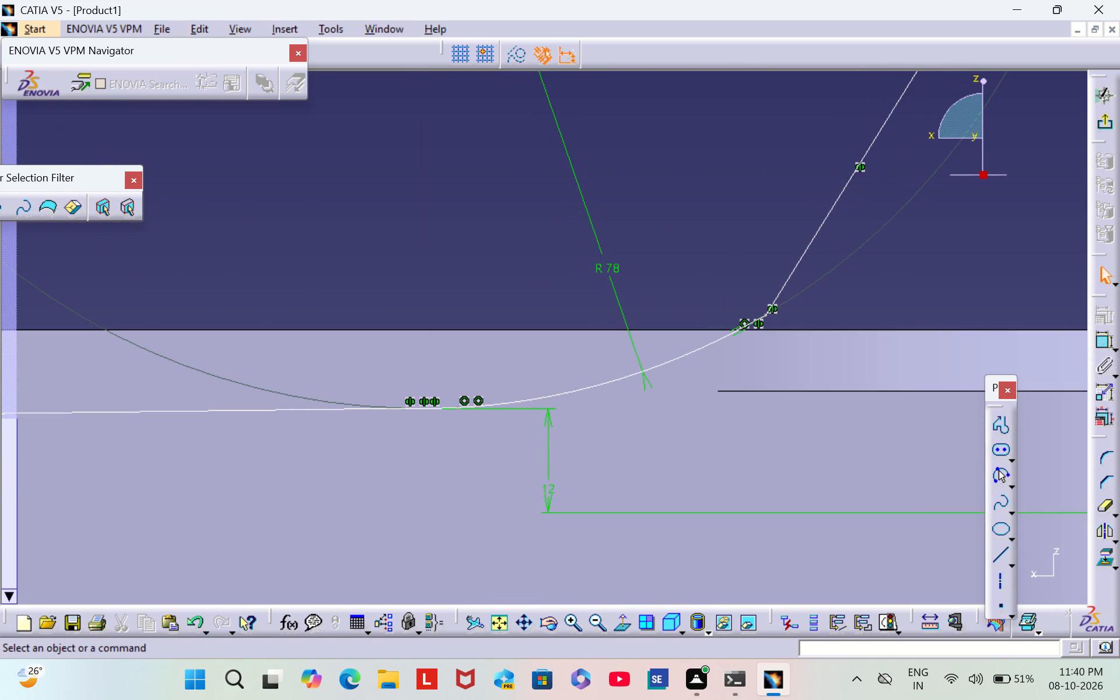
right_click(751, 323)
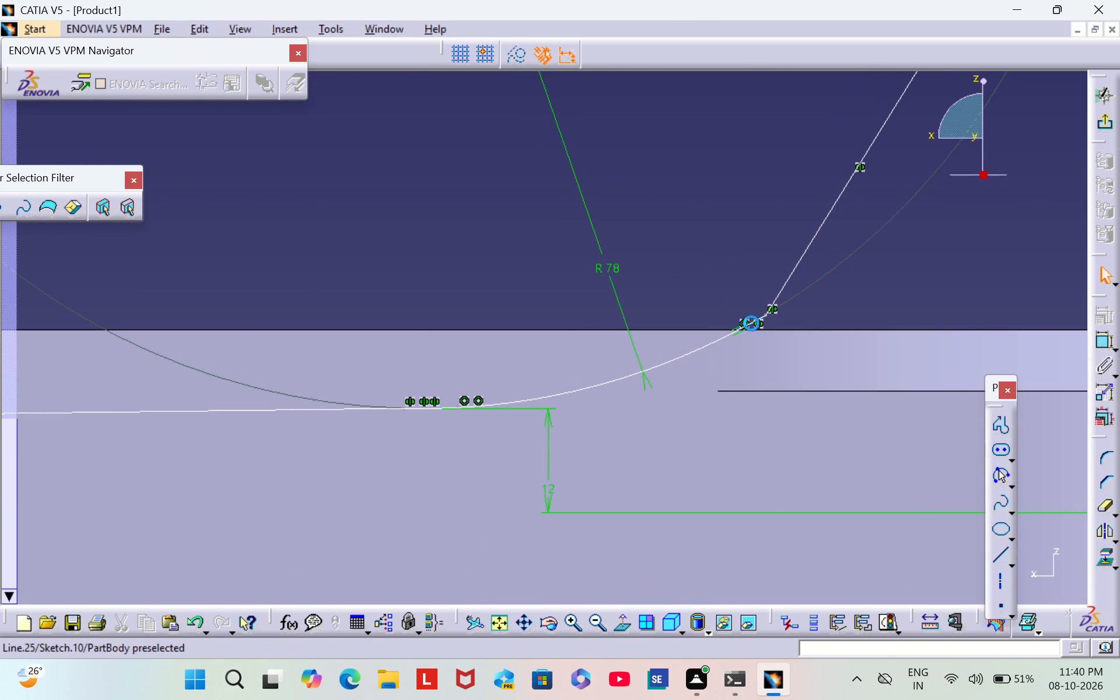
click(891, 557)
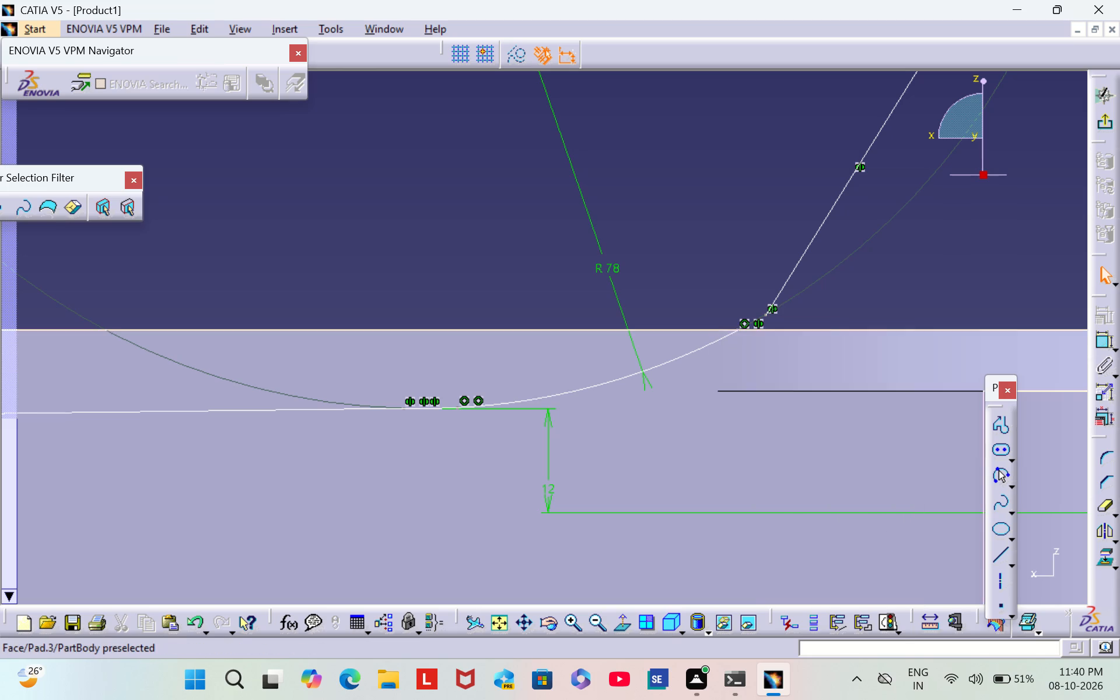
right_click(814, 234)
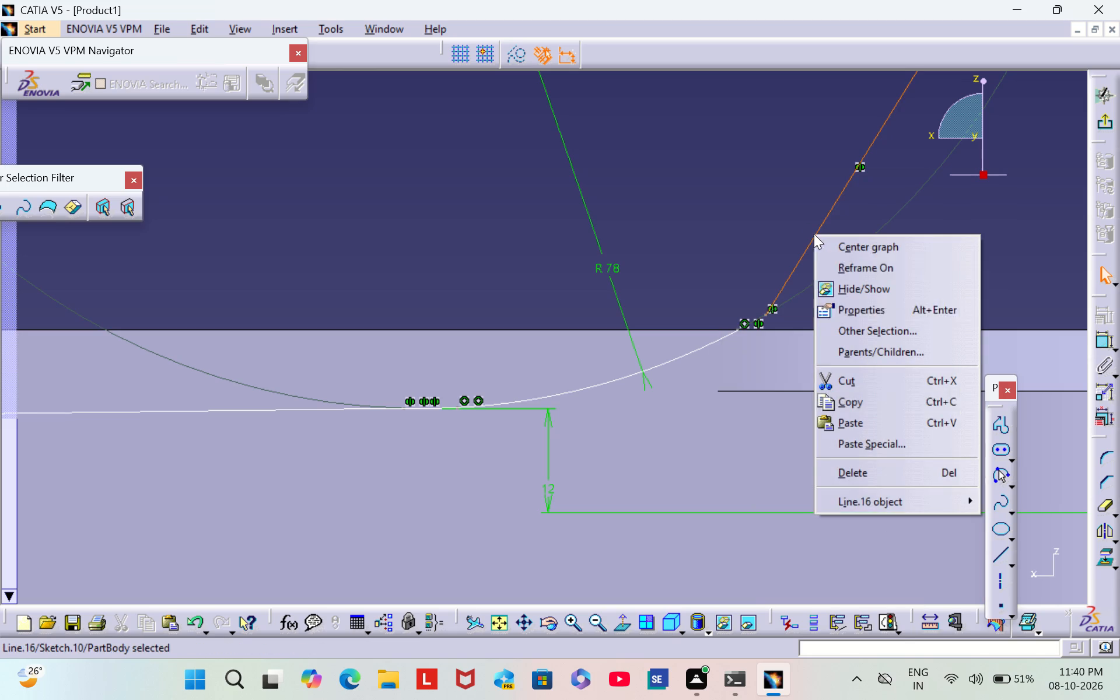
click(840, 478)
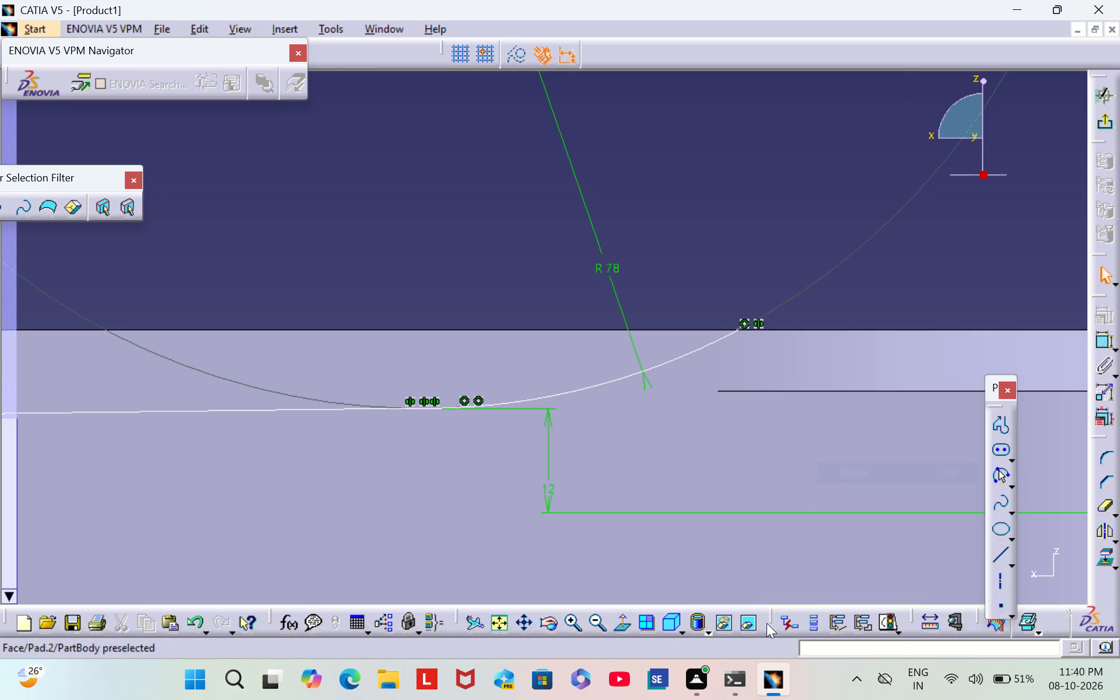
middle_drag(744, 540, 566, 83)
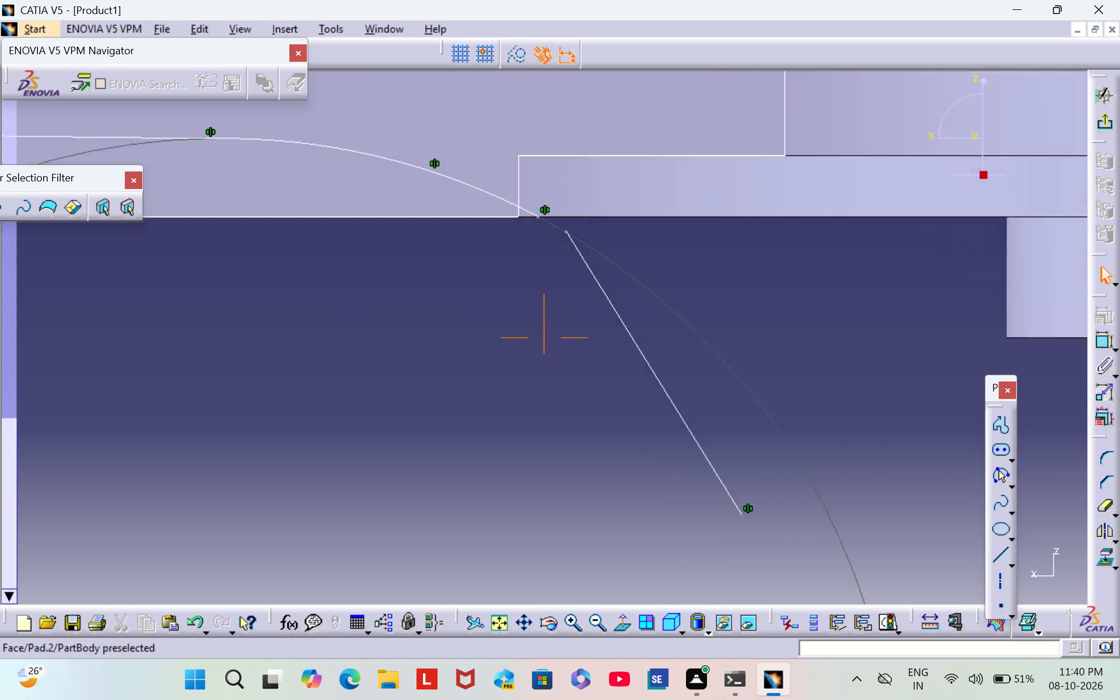
middle_drag(566, 83, 657, 176)
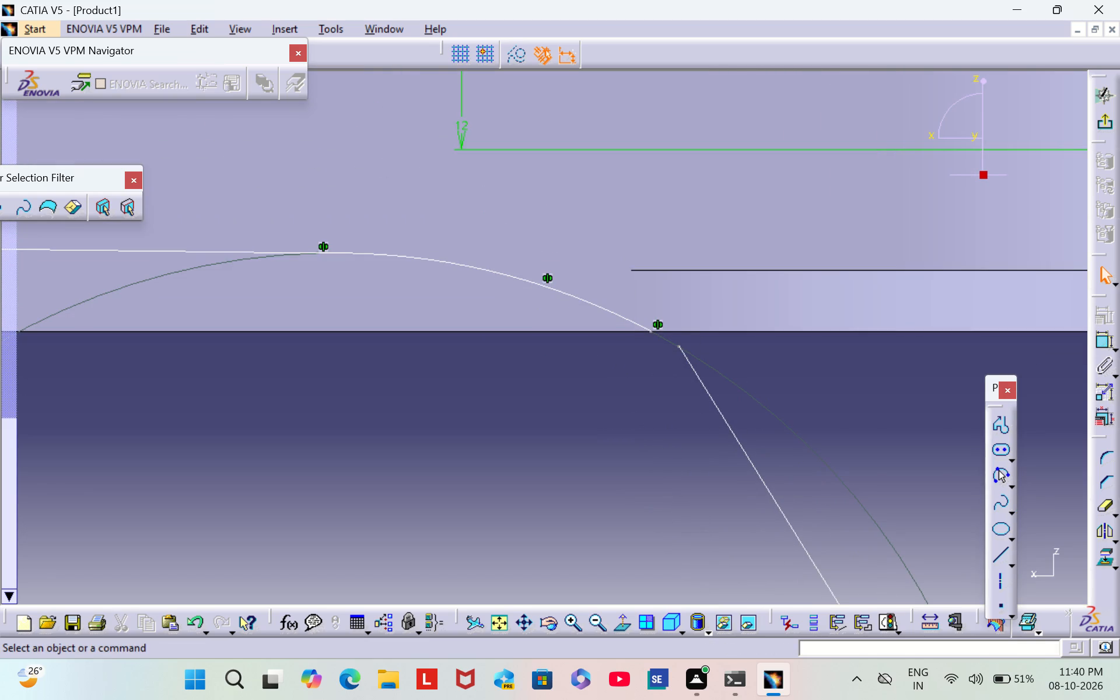
click(721, 419)
right_click(721, 419)
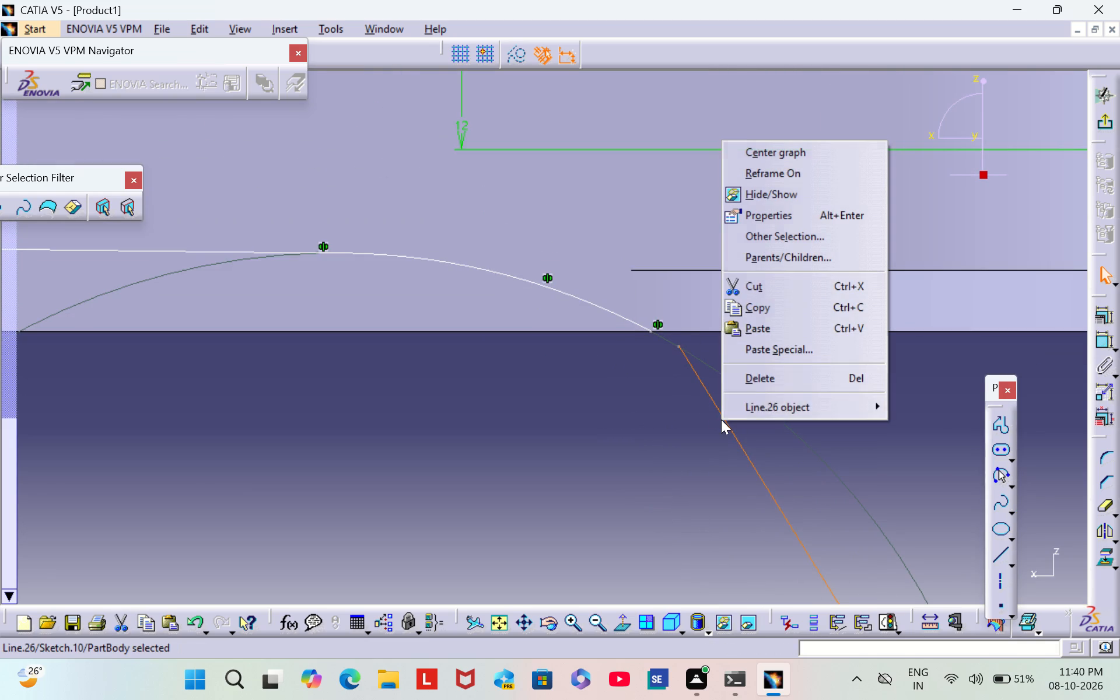
click(767, 367)
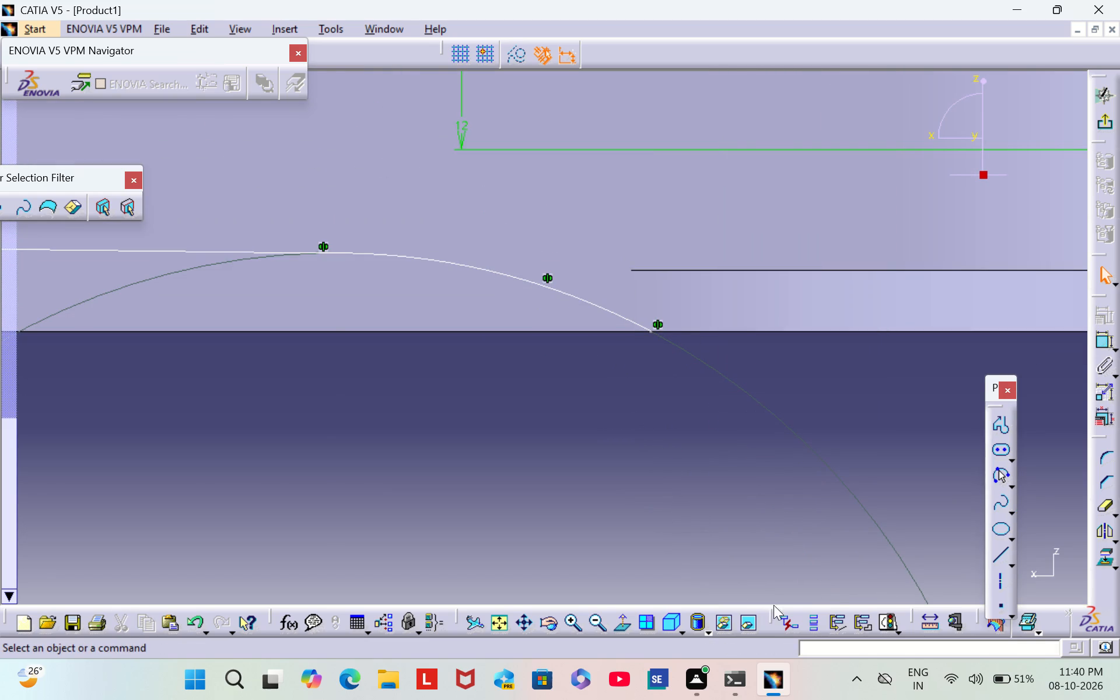
Delete the horizontal sketch line above the arm.
triple_click(598, 625)
triple_click(598, 625)
click(598, 625)
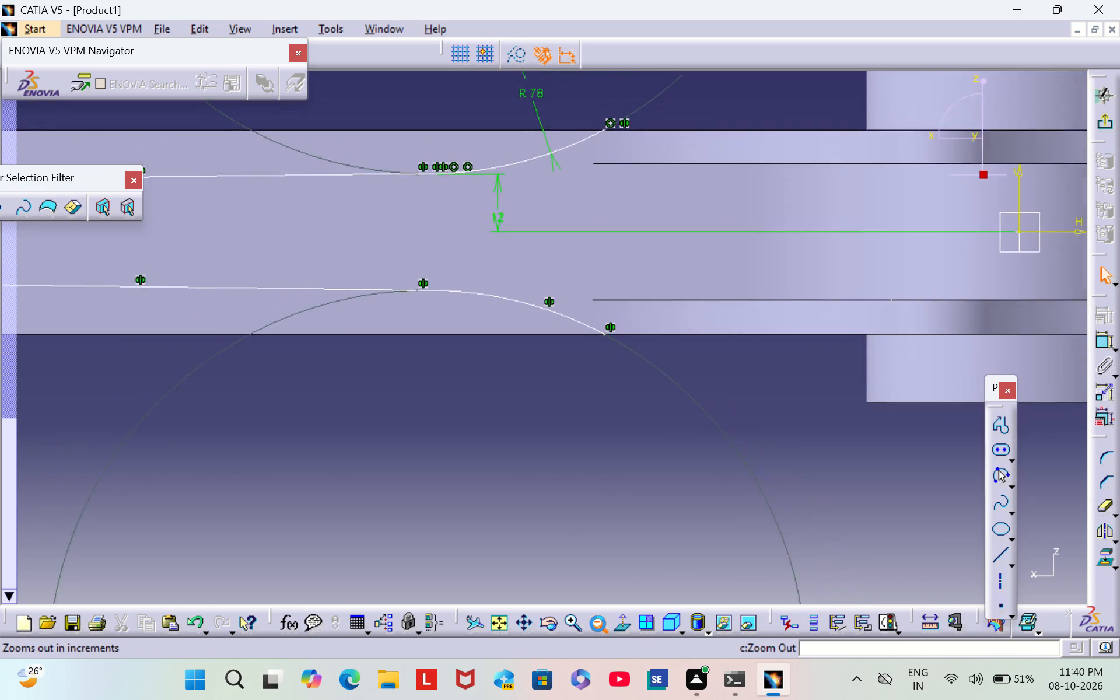
middle_drag(663, 236, 660, 355)
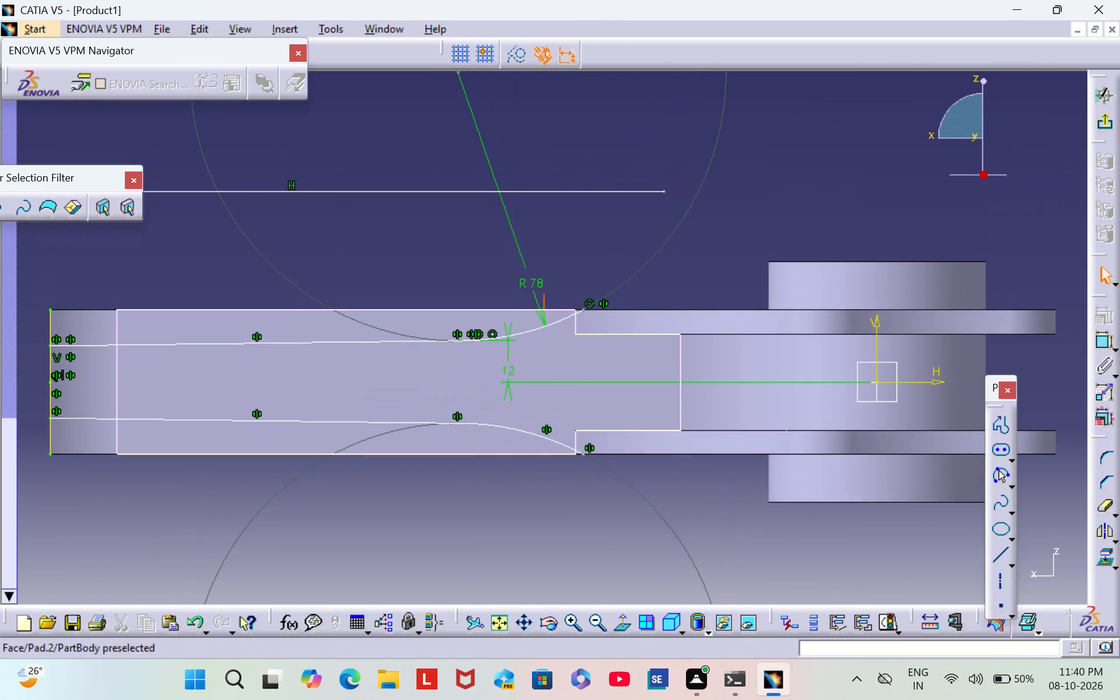
middle_drag(660, 355, 699, 318)
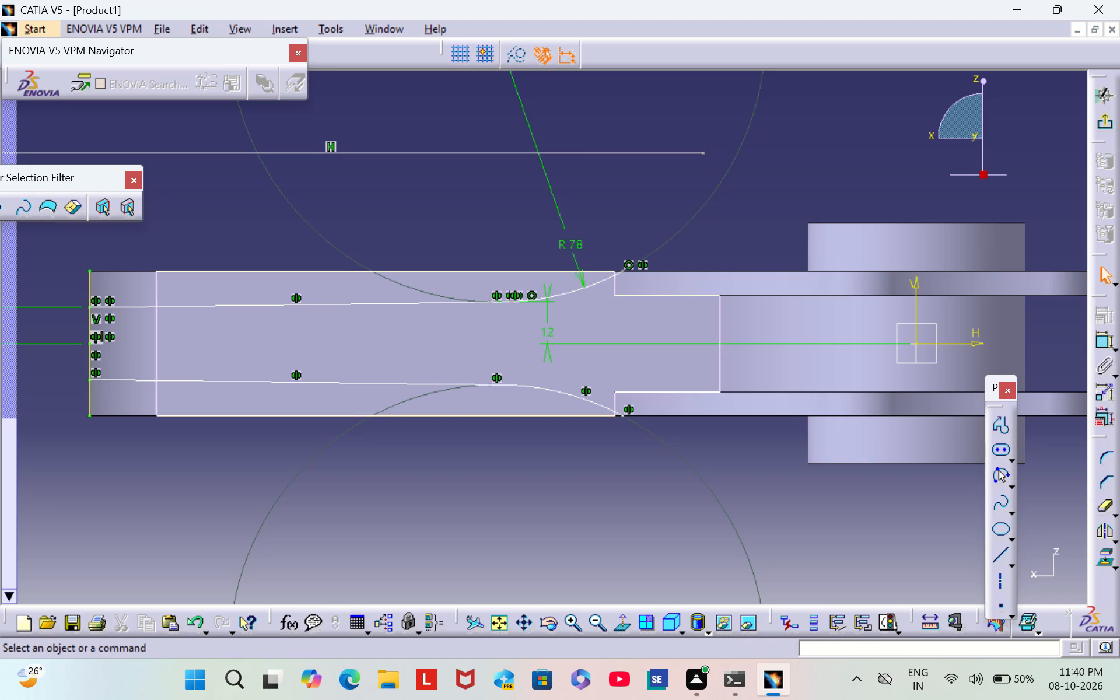
drag(181, 450, 253, 422)
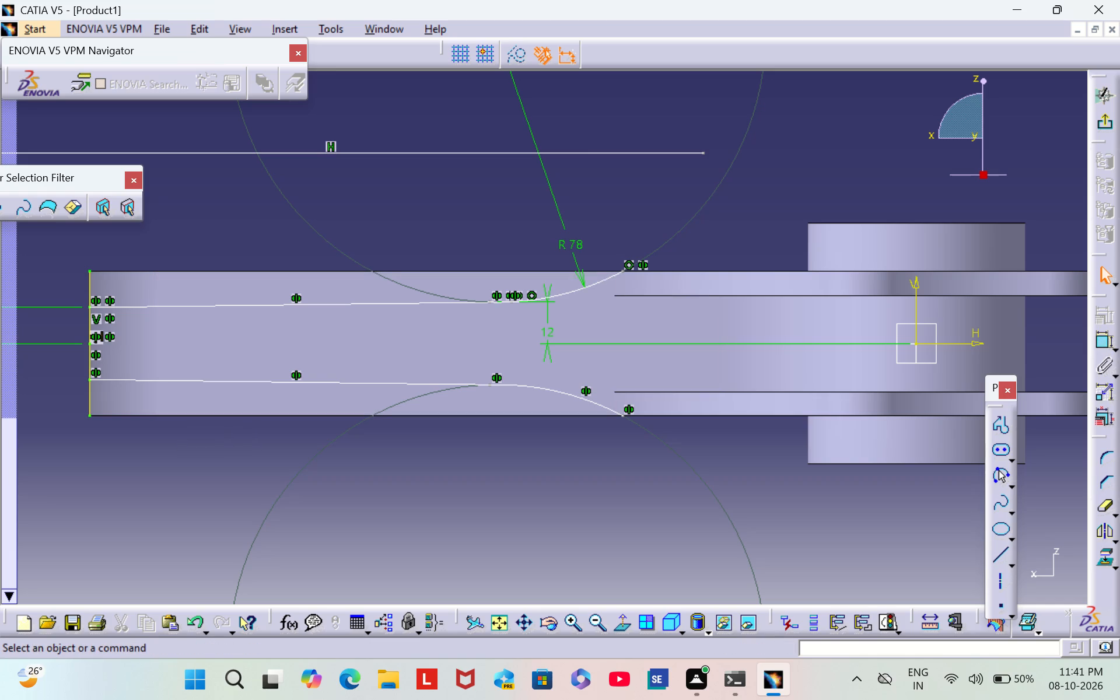
scroll(341, 369, down, 1)
middle_drag(341, 369, 381, 344)
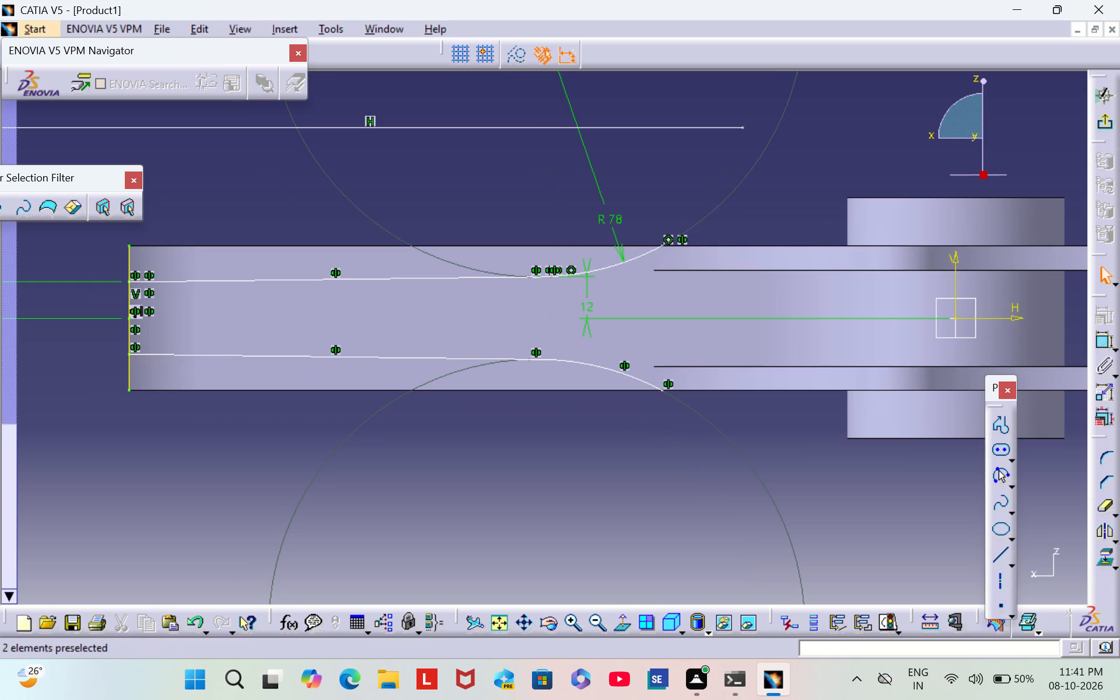
right_click(495, 130)
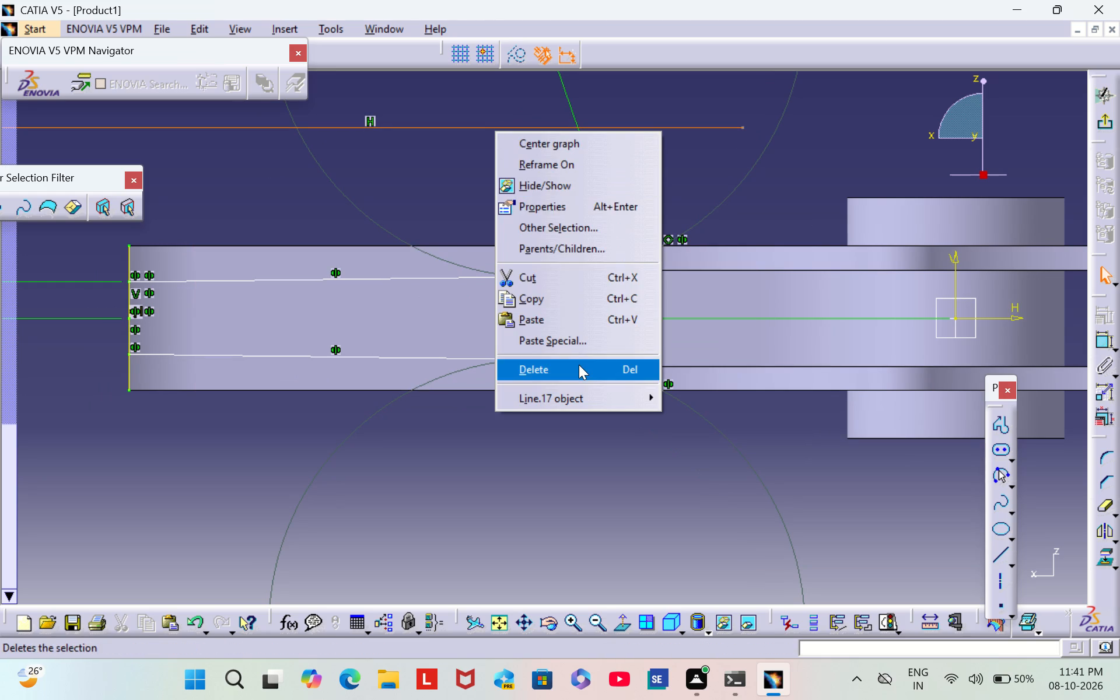
click(579, 365)
middle_drag(528, 555, 336, 223)
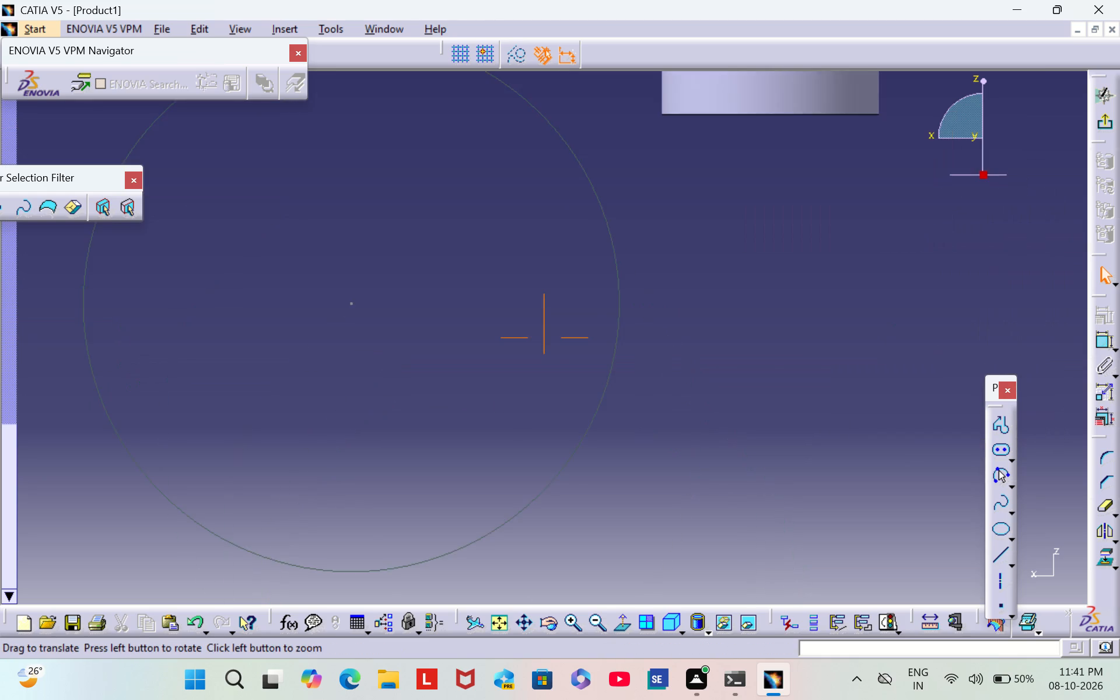
middle_drag(336, 223, 515, 593)
scroll(498, 335, up, 1)
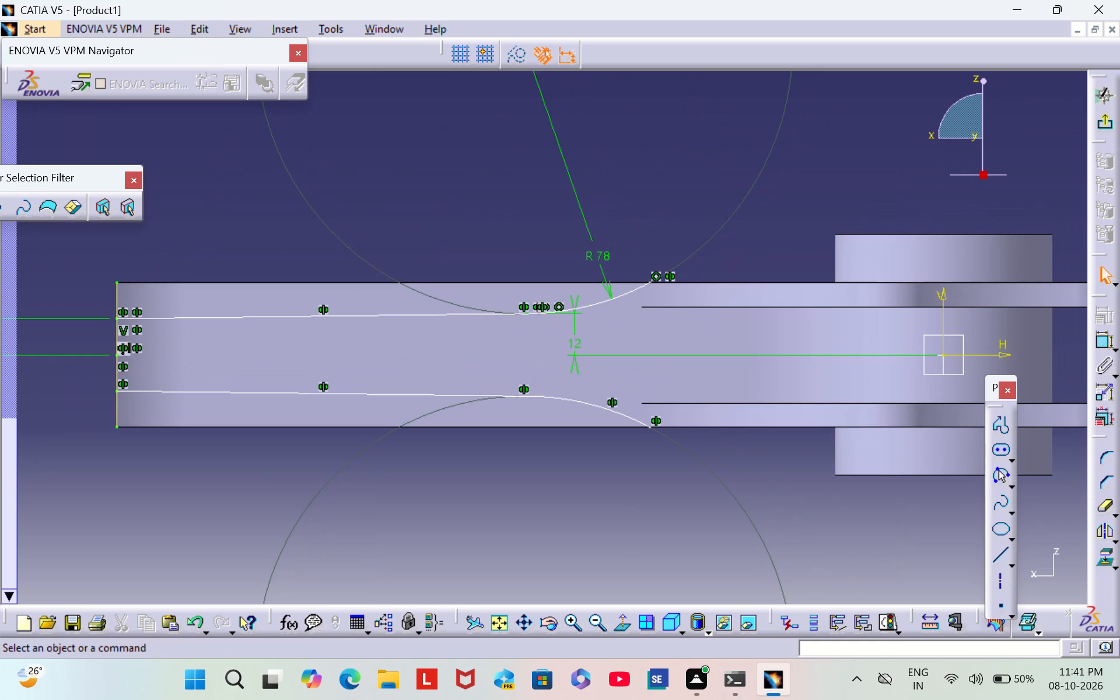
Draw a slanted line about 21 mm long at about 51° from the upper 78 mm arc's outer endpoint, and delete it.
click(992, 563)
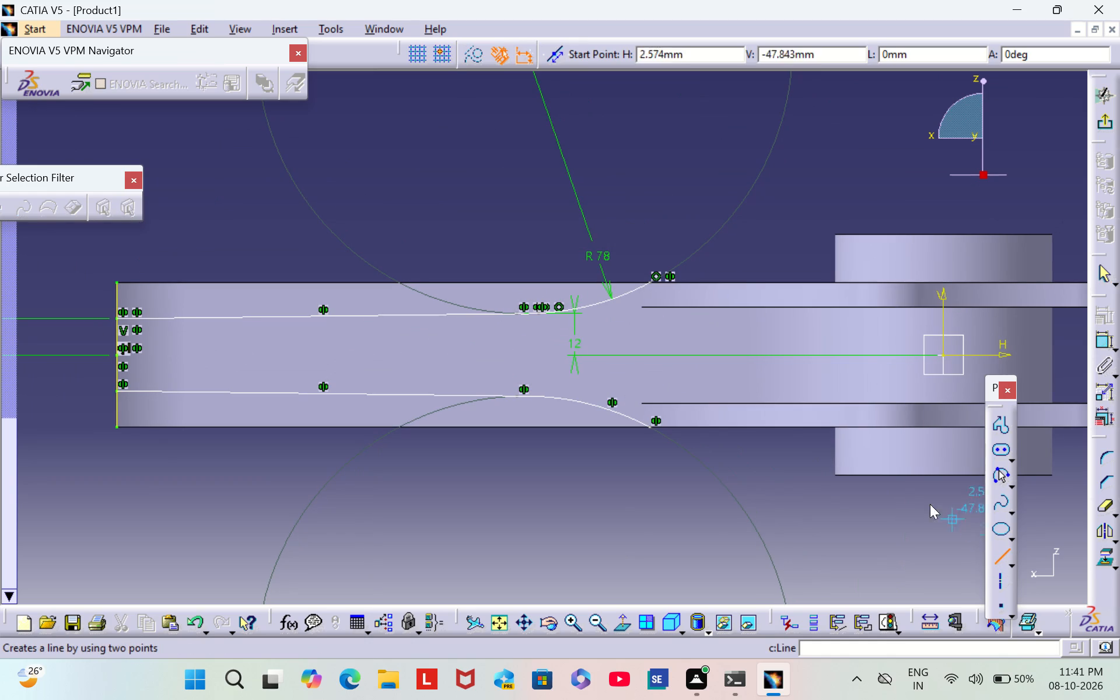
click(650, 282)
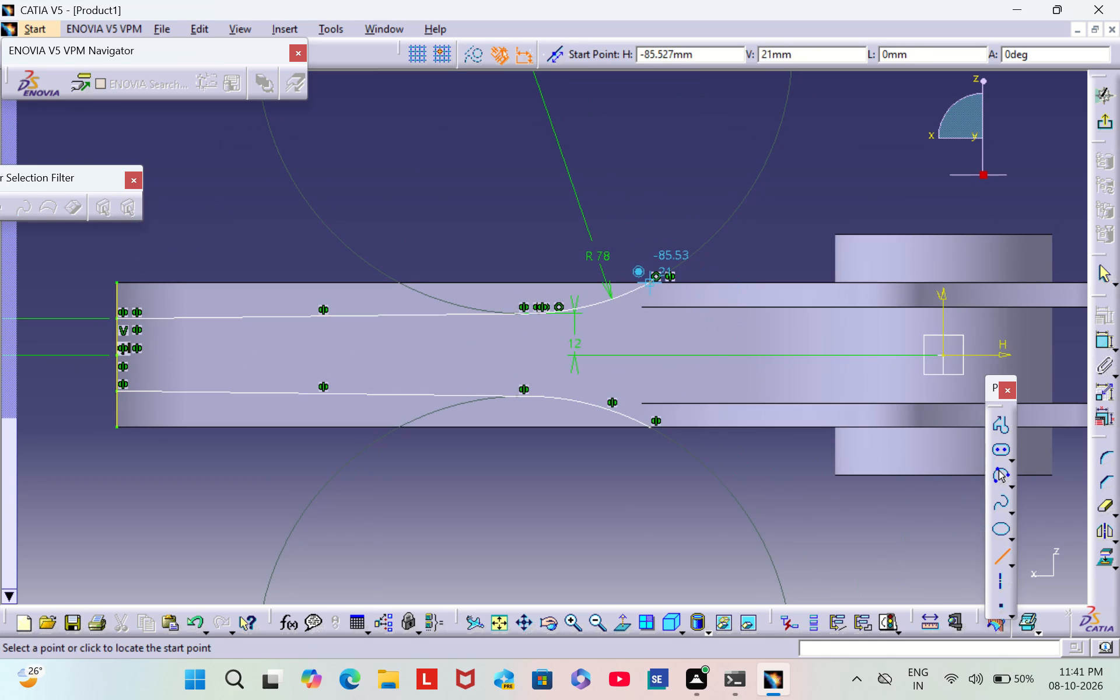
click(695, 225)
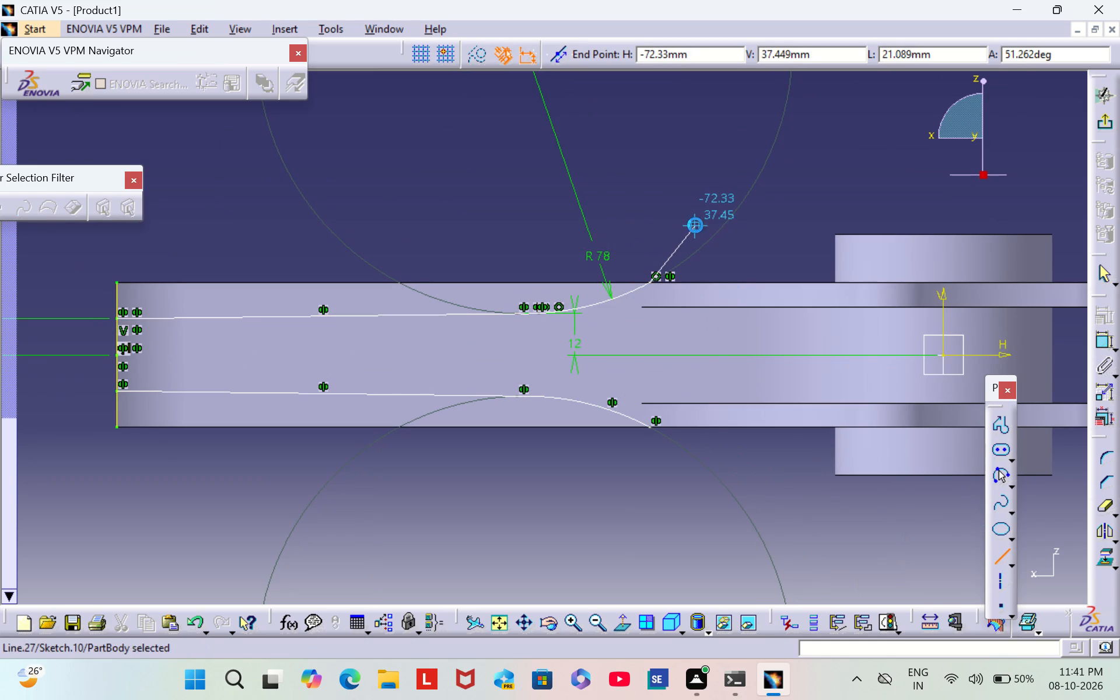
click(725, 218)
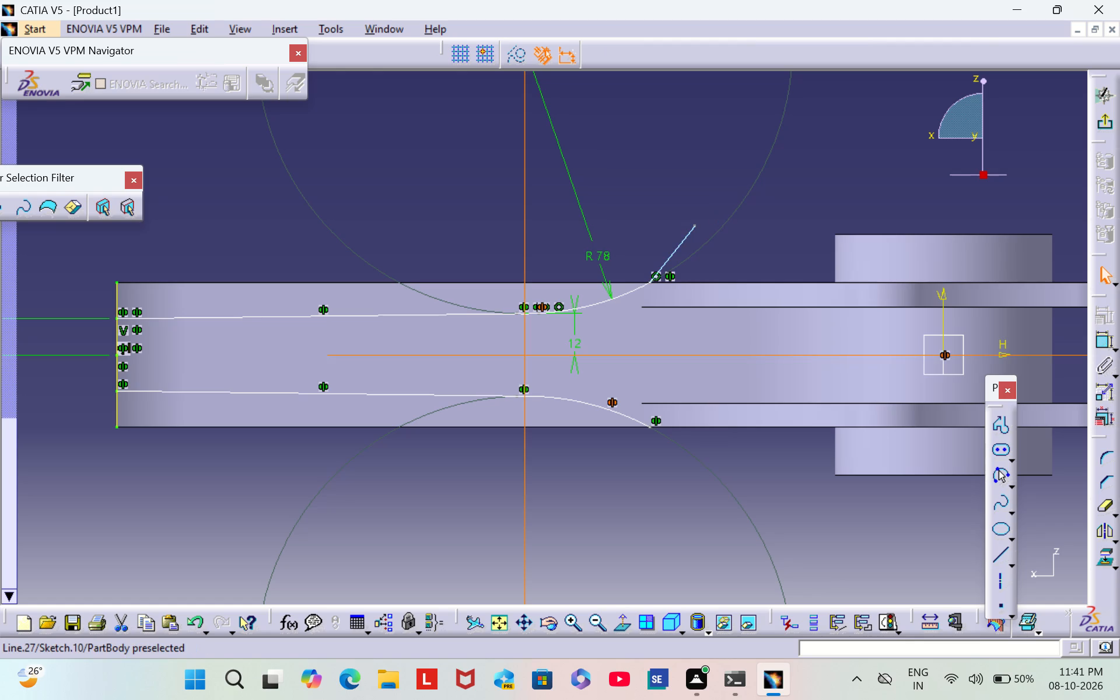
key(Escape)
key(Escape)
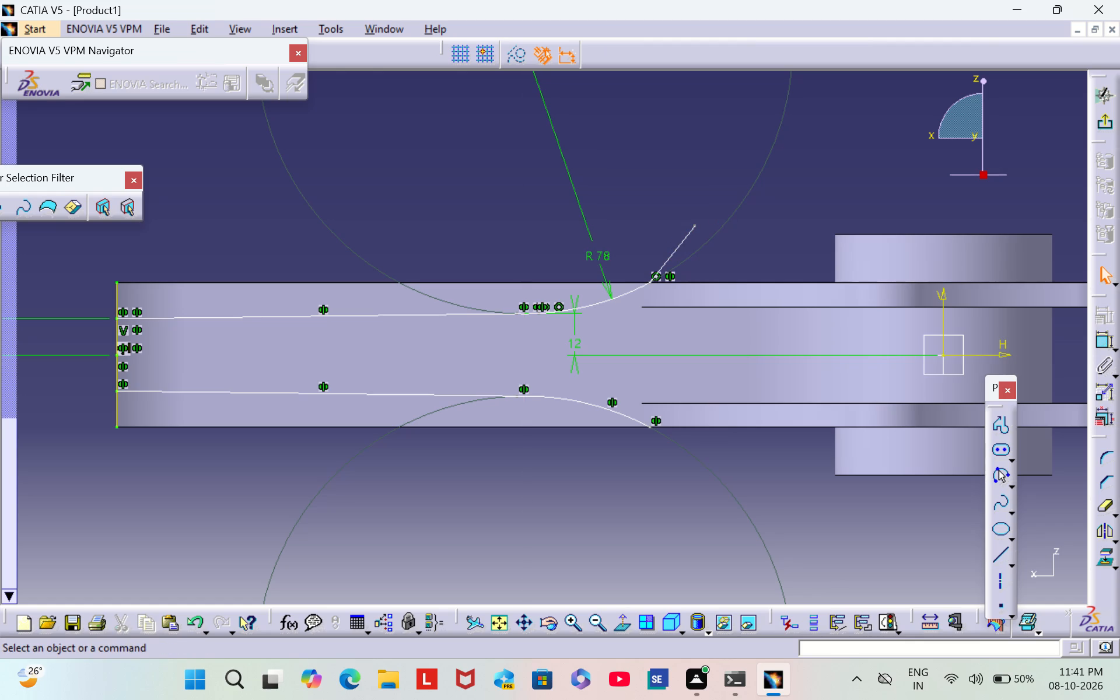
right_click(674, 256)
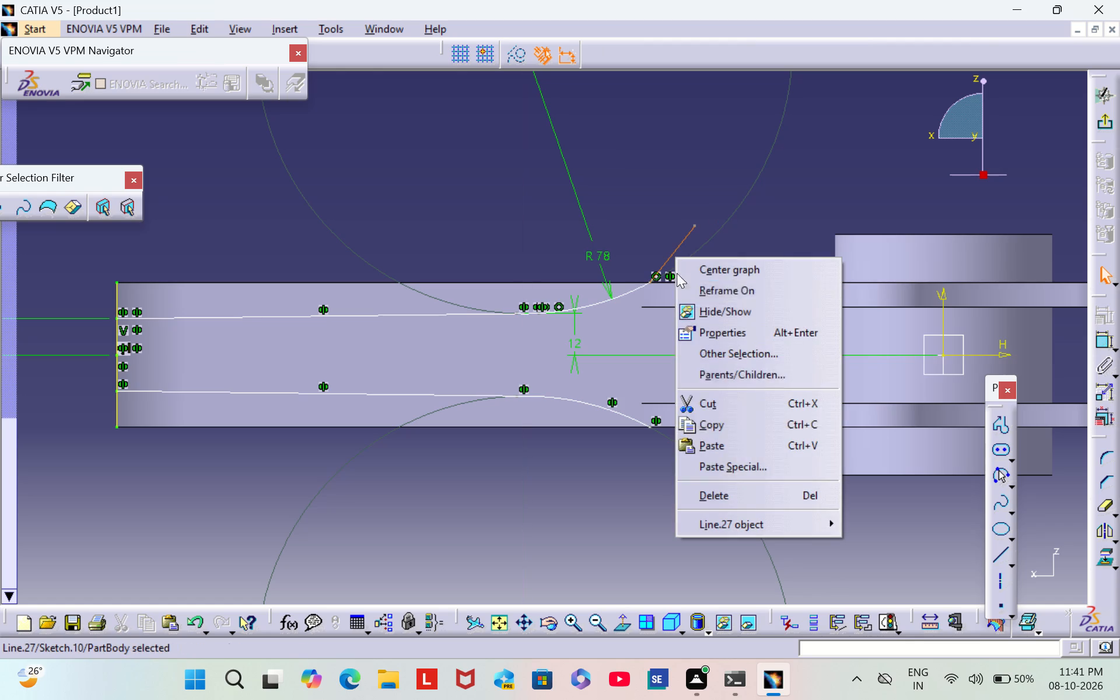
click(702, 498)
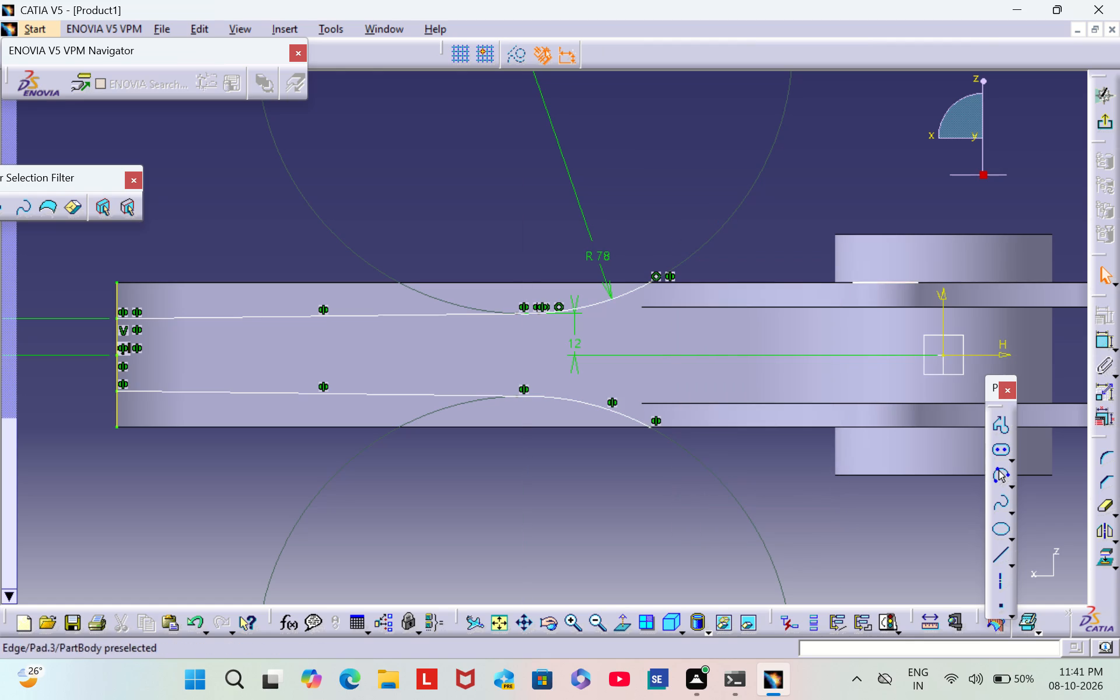
Draw a profile from the upper 78 mm arc's outer endpoint: a slanted line outward above the arm, continued by a horizontal line about 185 mm long.
double_click(1000, 428)
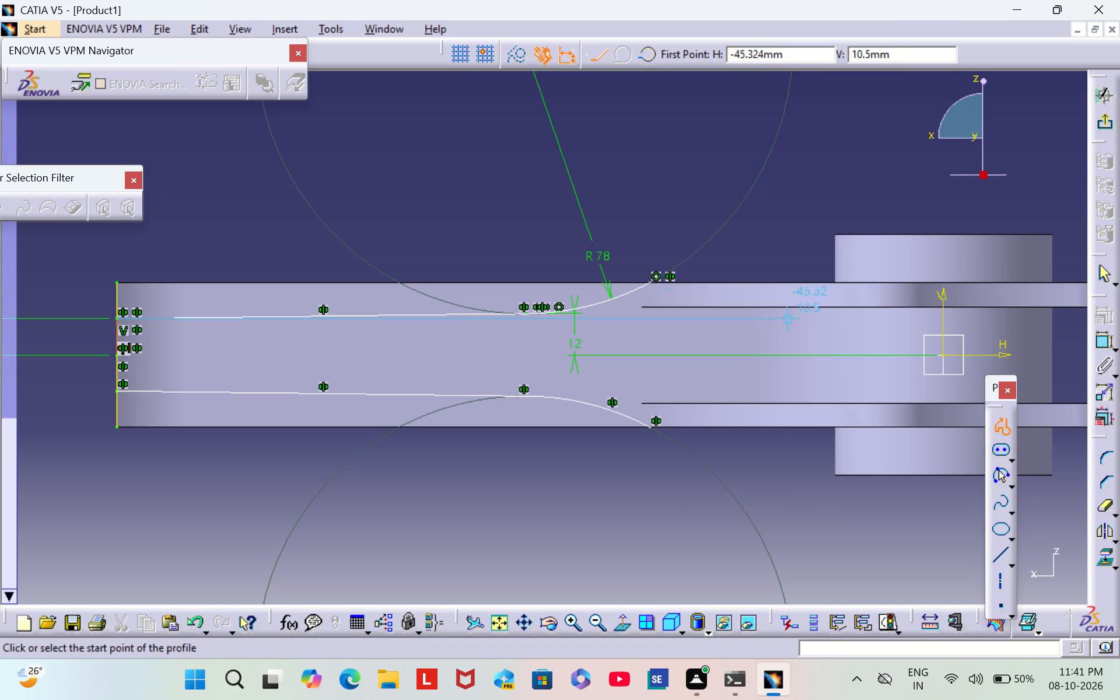
click(648, 281)
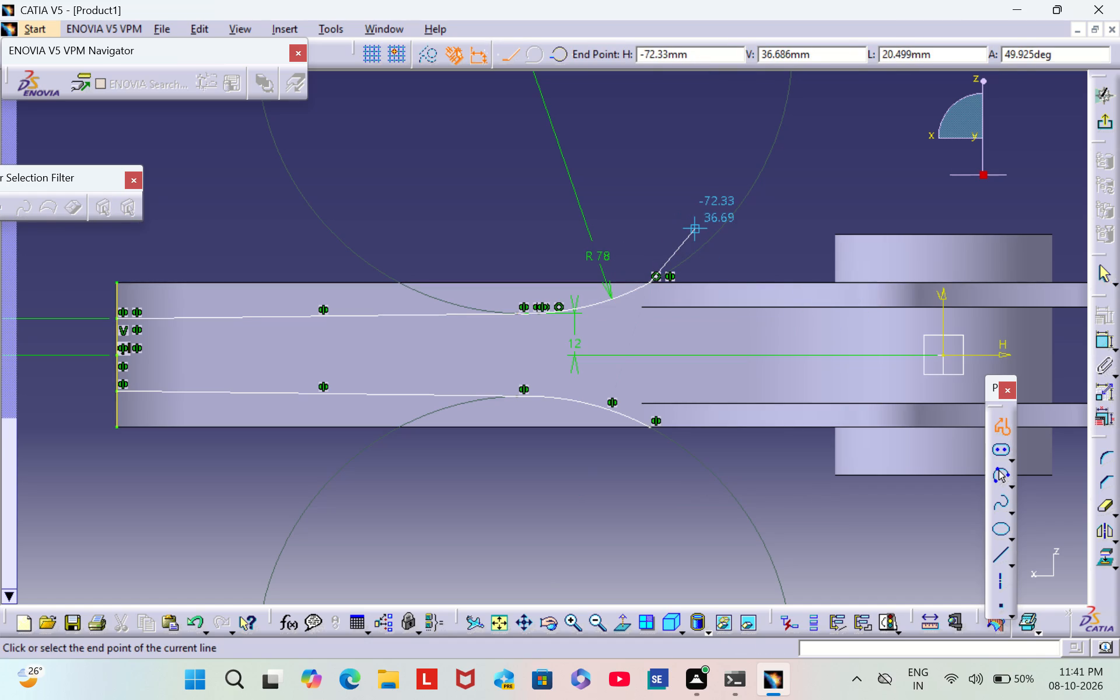
click(703, 221)
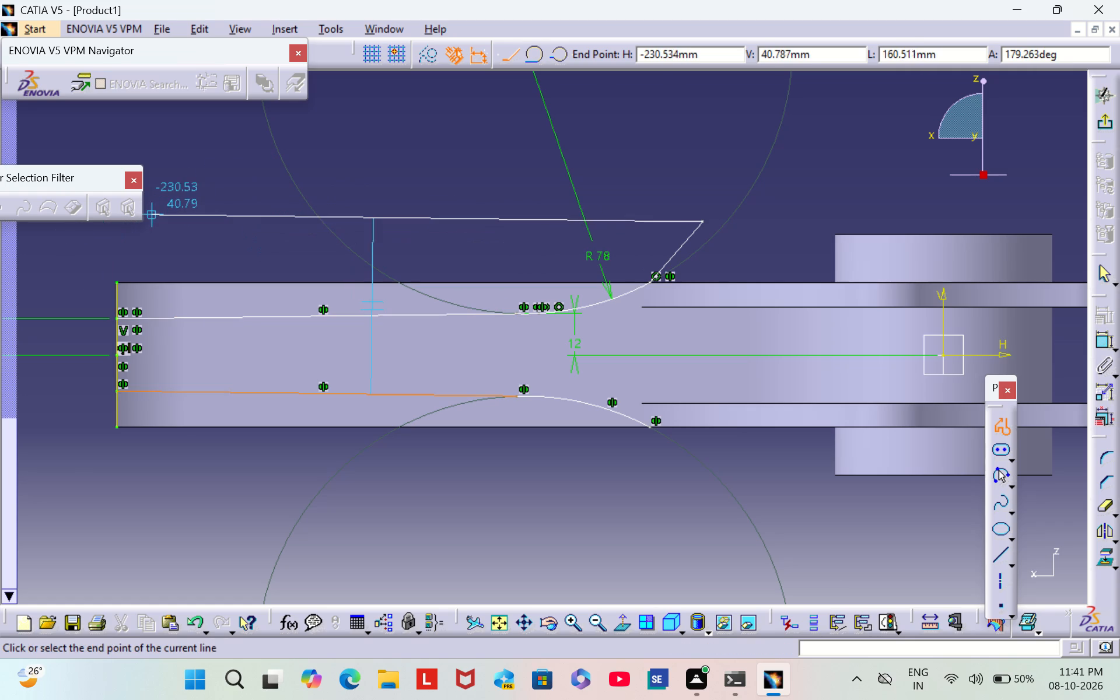
drag(75, 184, 176, 118)
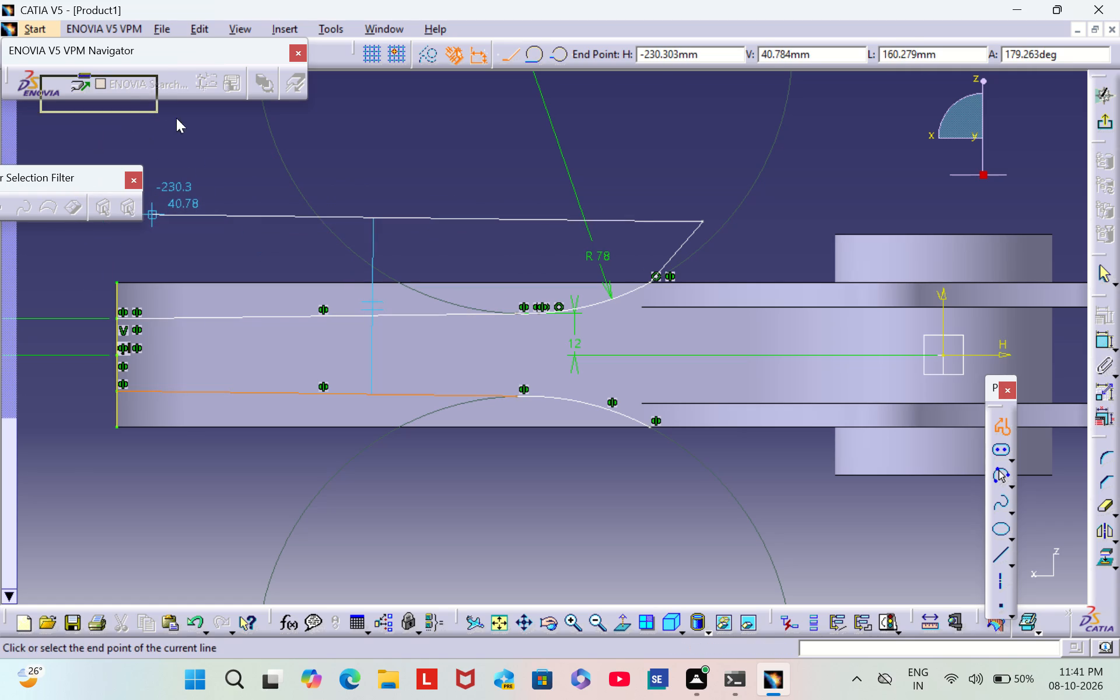
drag(176, 118, 191, 109)
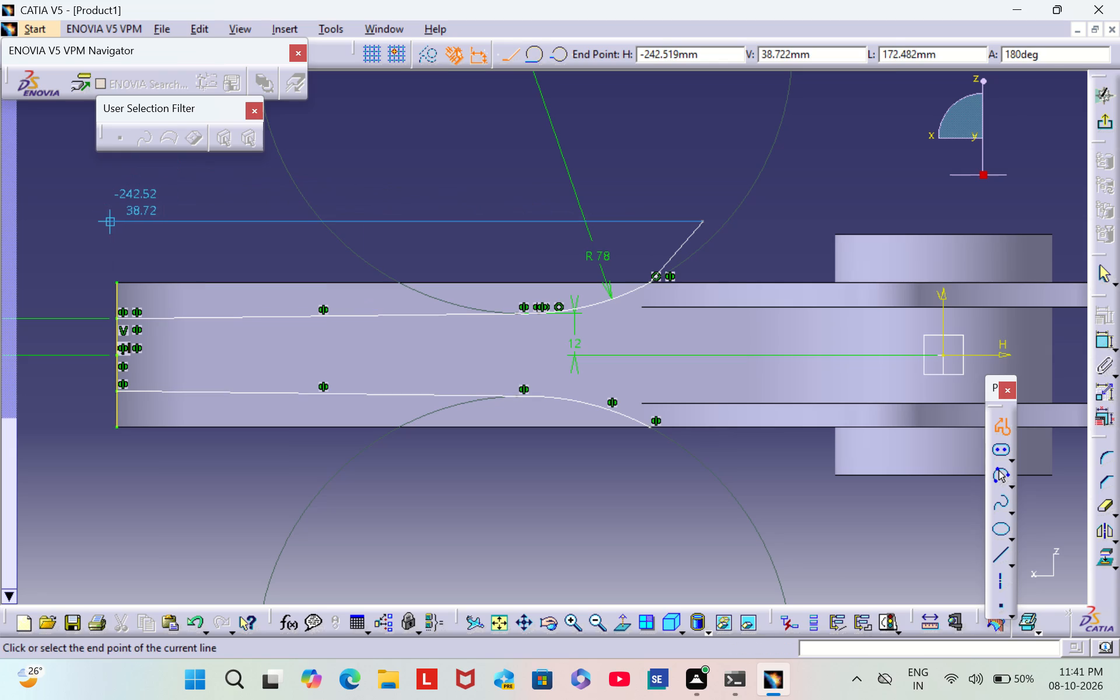
click(66, 220)
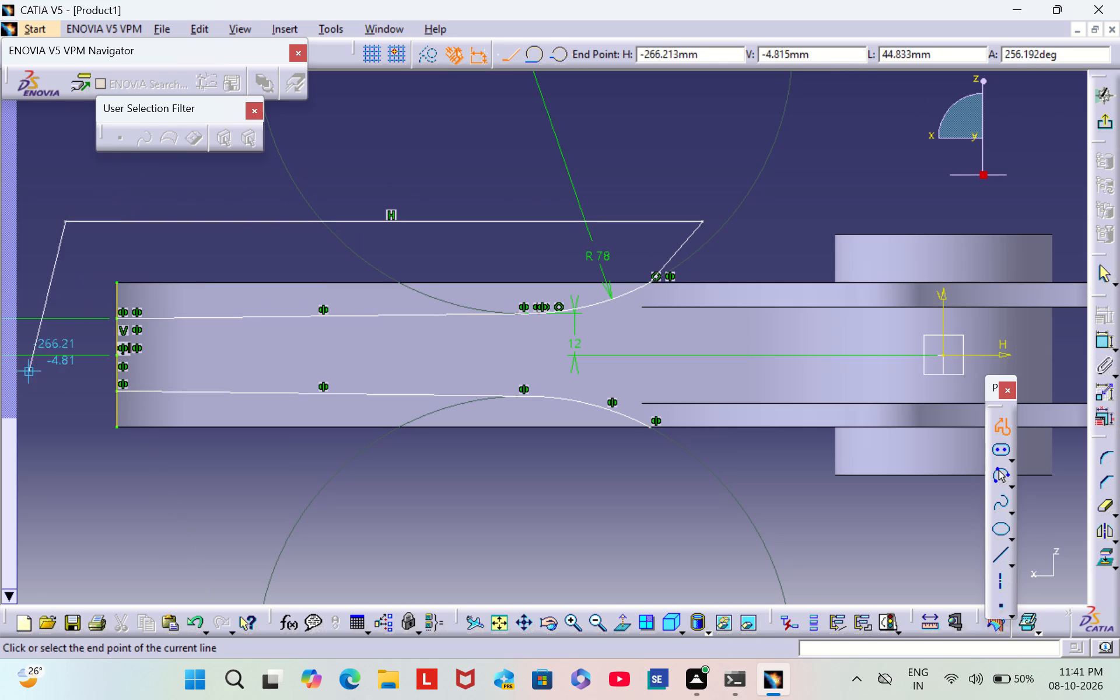
key(Escape)
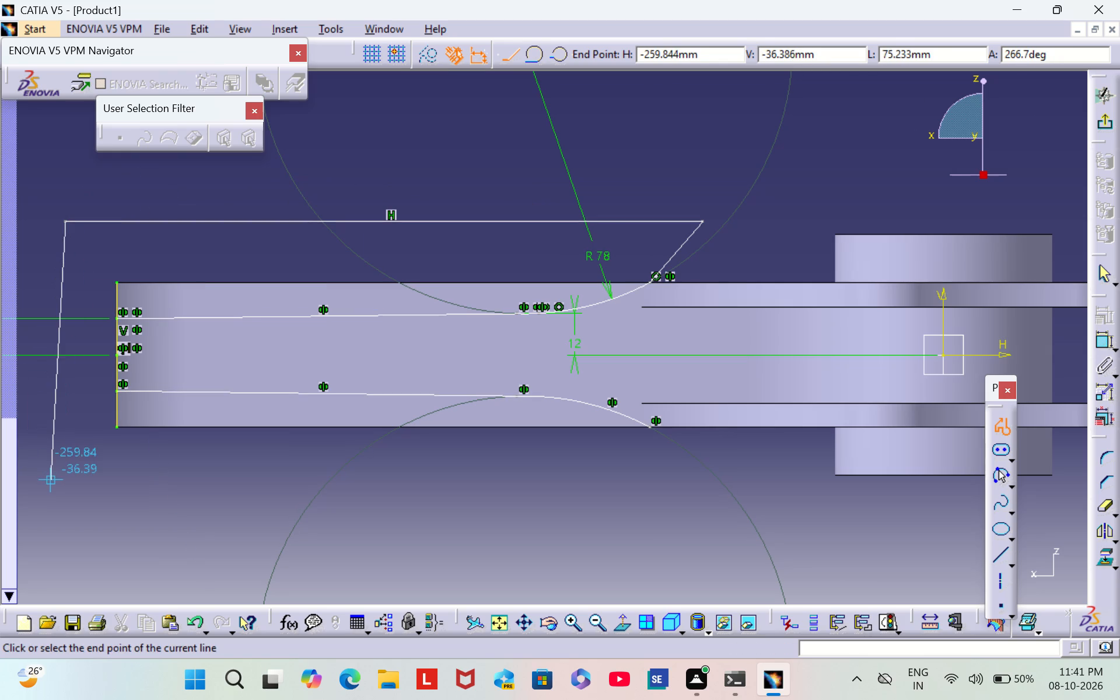
key(Escape)
middle_drag(457, 562, 500, 458)
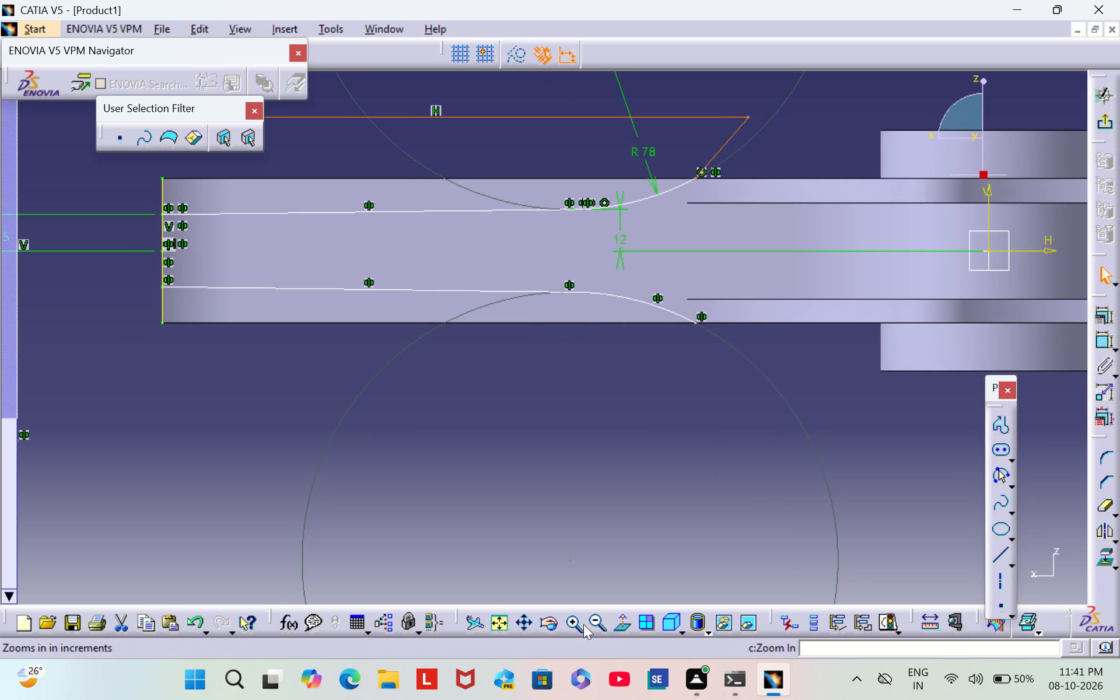
Mirror the slanted and horizontal lines above the arm about the sketch's horizontal axis.
click(593, 624)
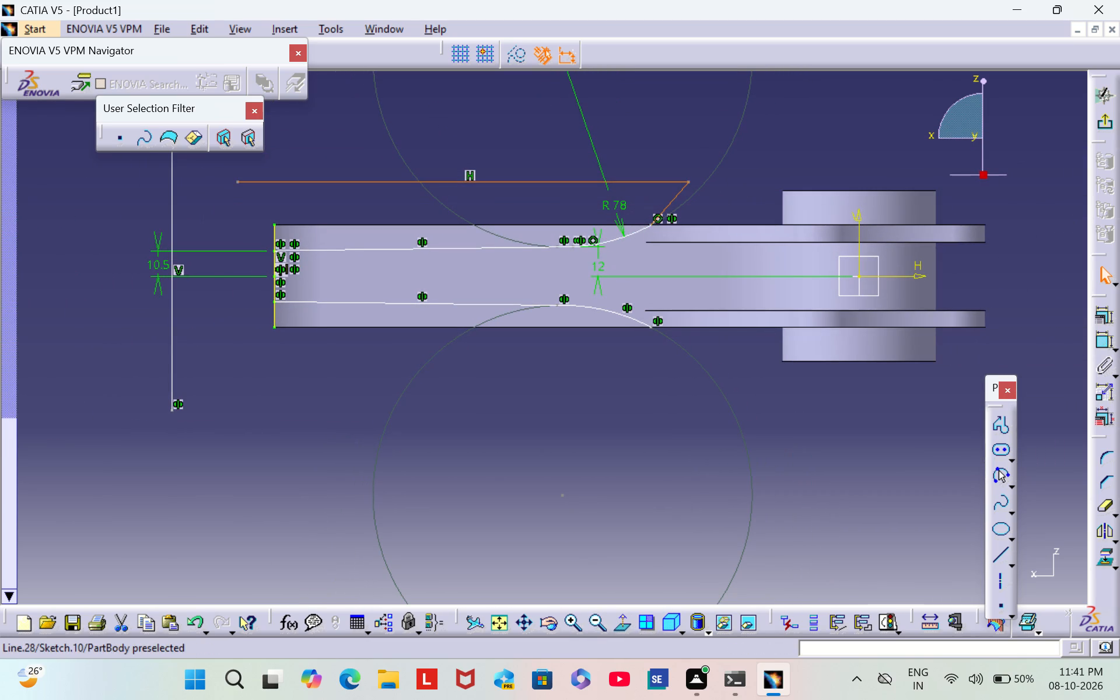
click(1108, 533)
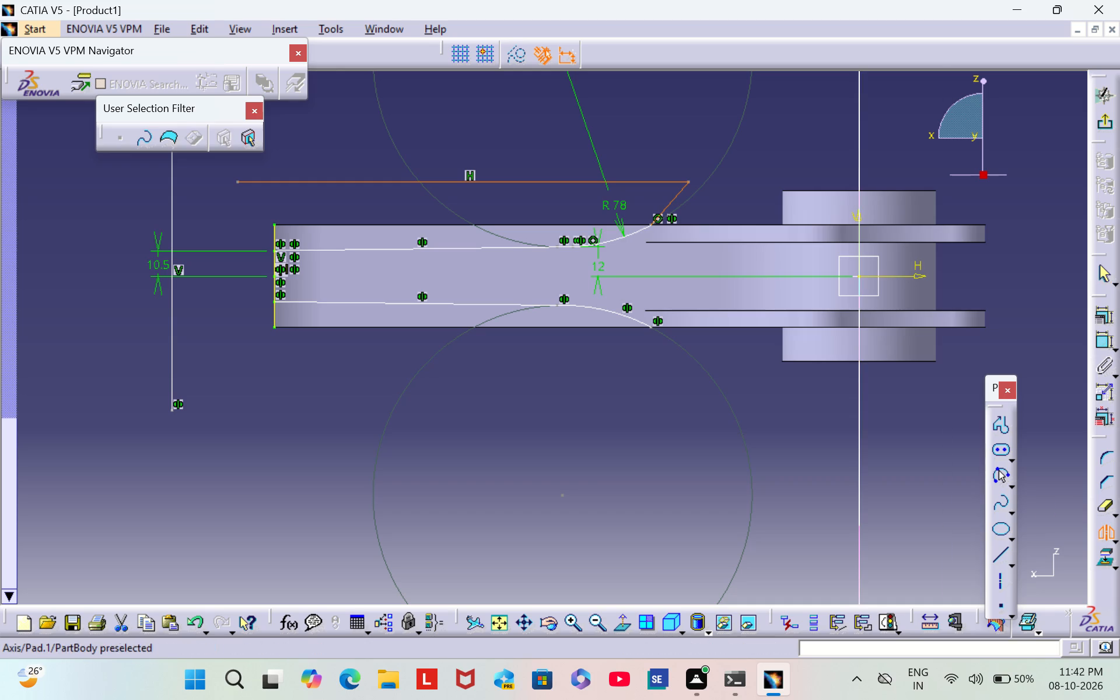
click(907, 278)
click(755, 445)
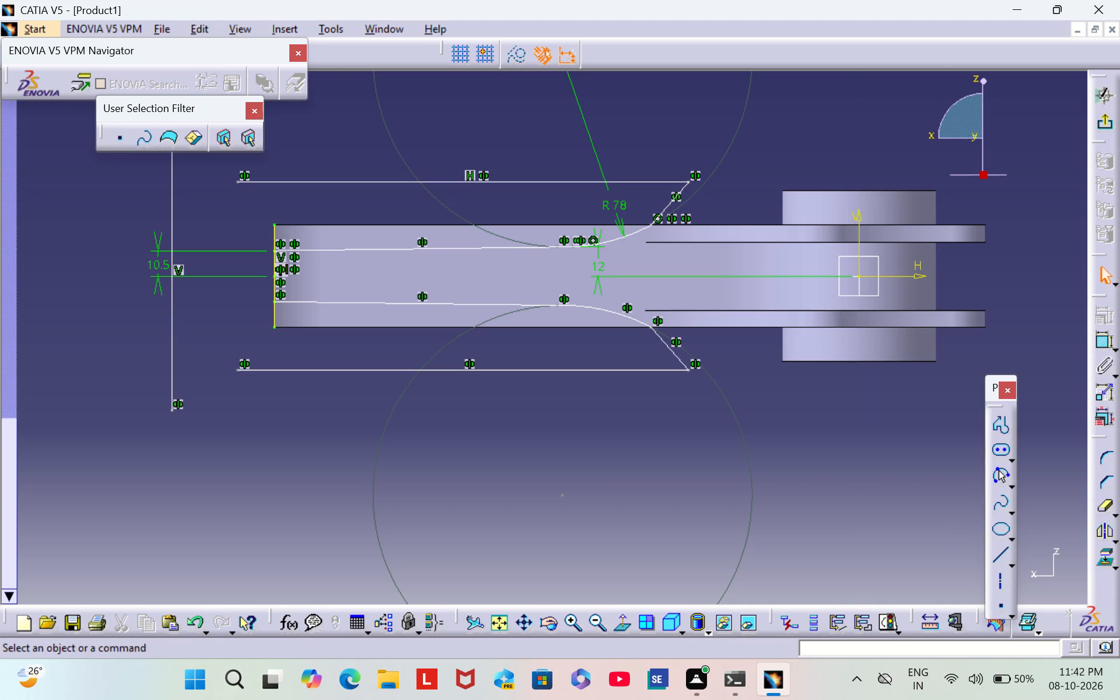
Delete the old vertical line standing beyond the arm's free end.
right_click(170, 211)
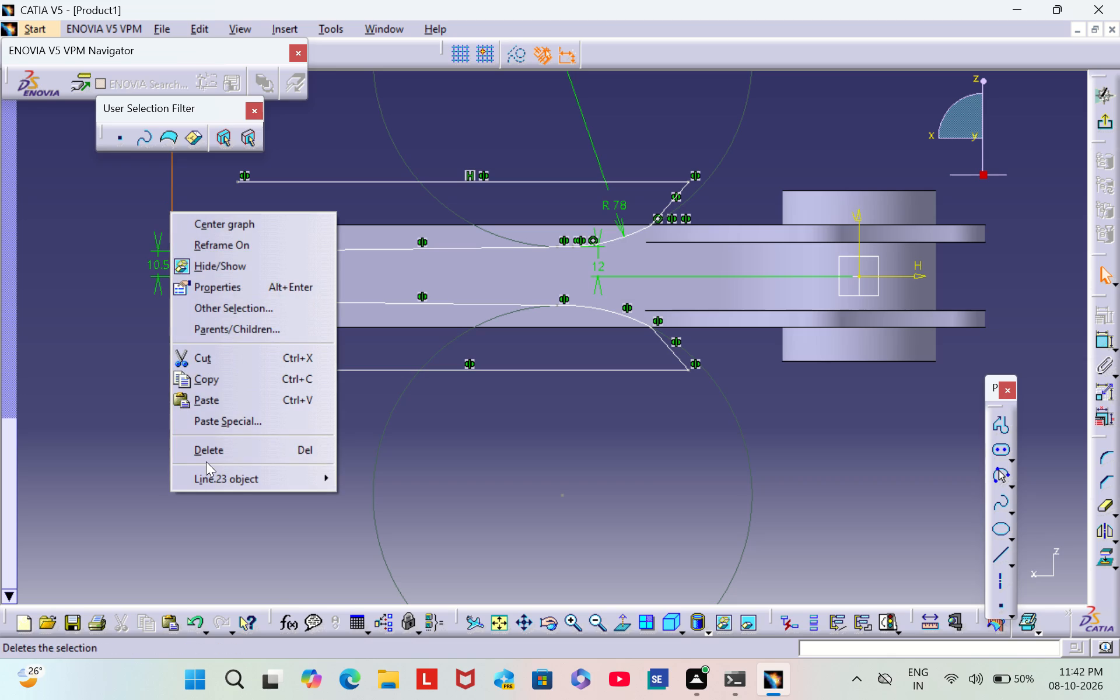
click(218, 449)
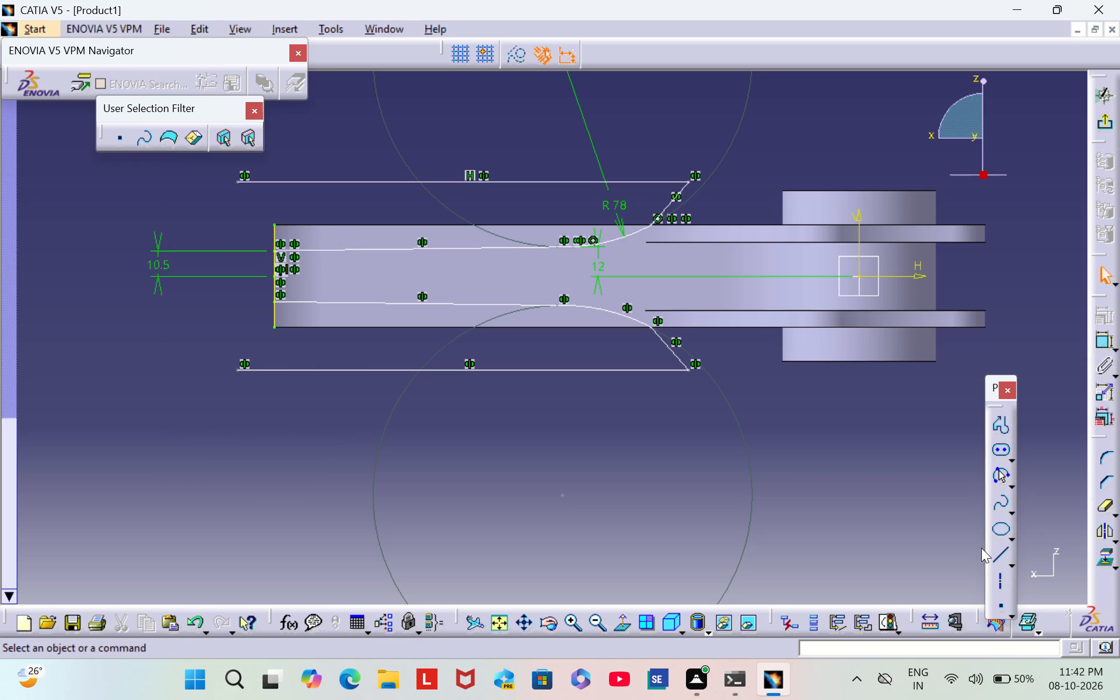
Draw a vertical line about 77 mm long joining the outer ends of both horizontal lines, and exit the sketch.
click(995, 555)
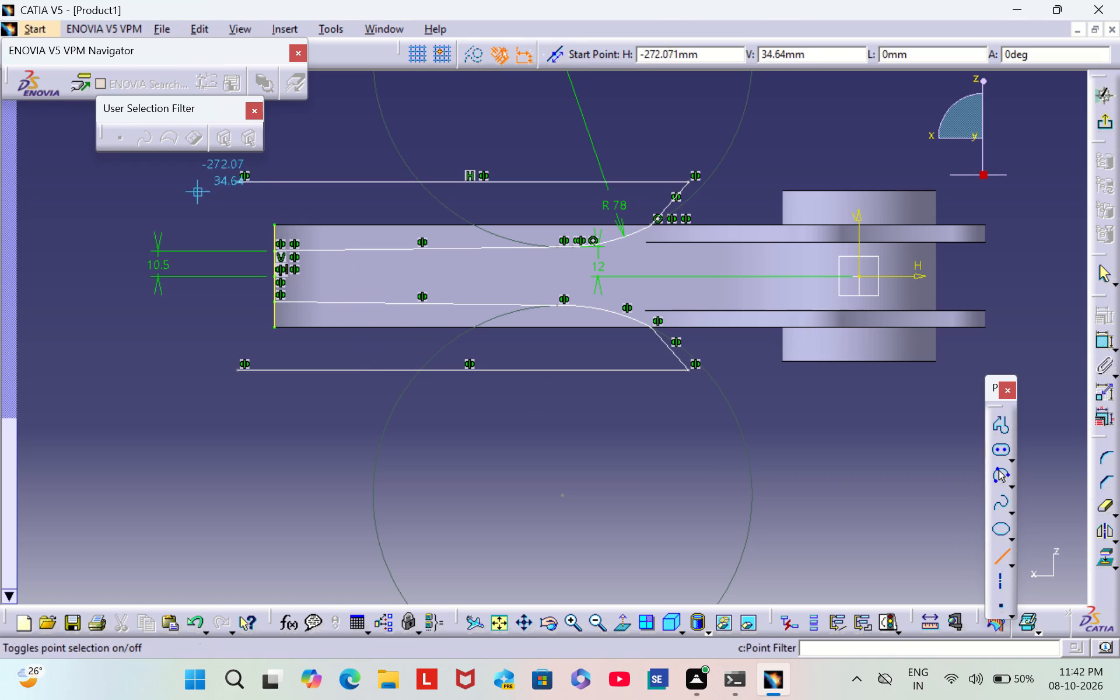
click(237, 179)
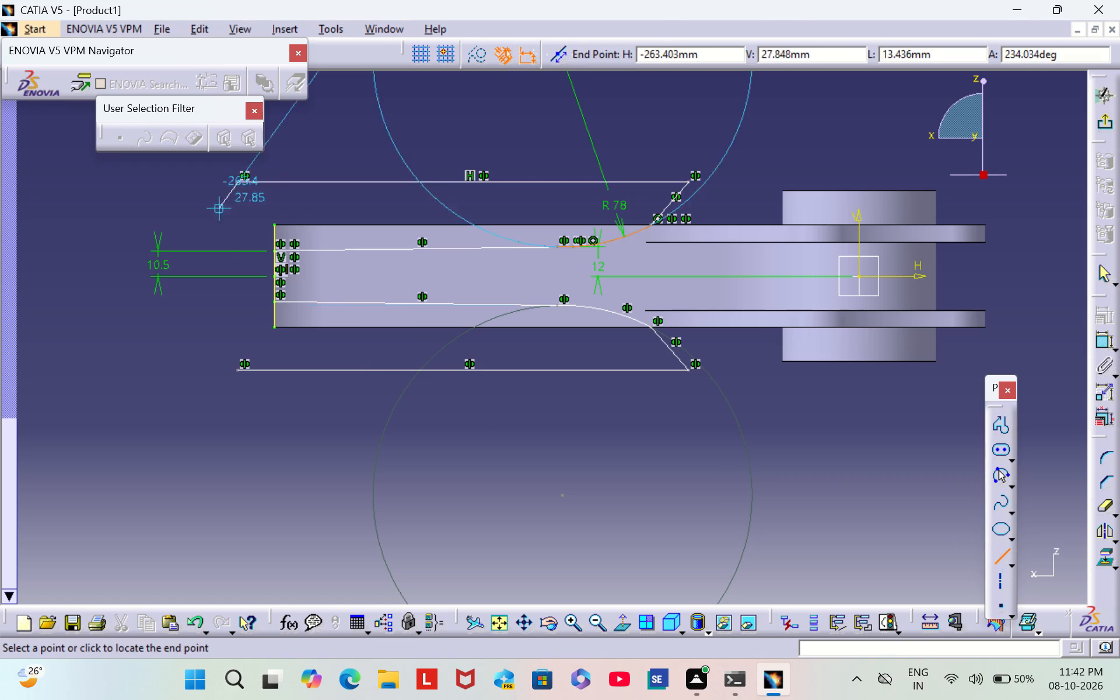
click(236, 372)
click(425, 412)
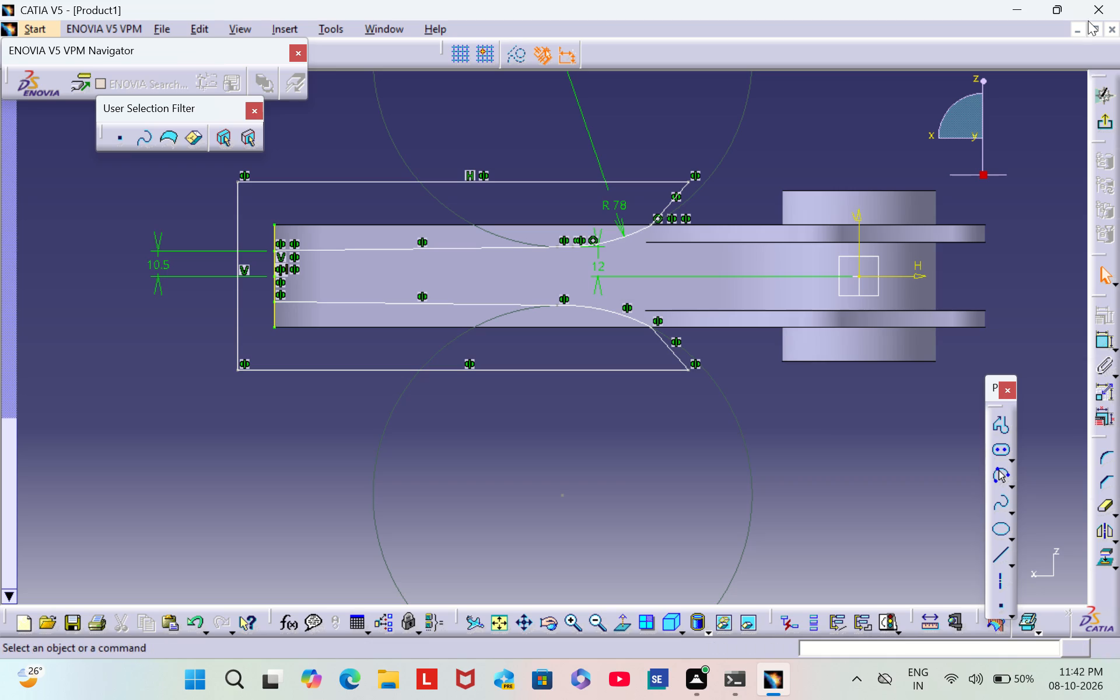
click(1102, 123)
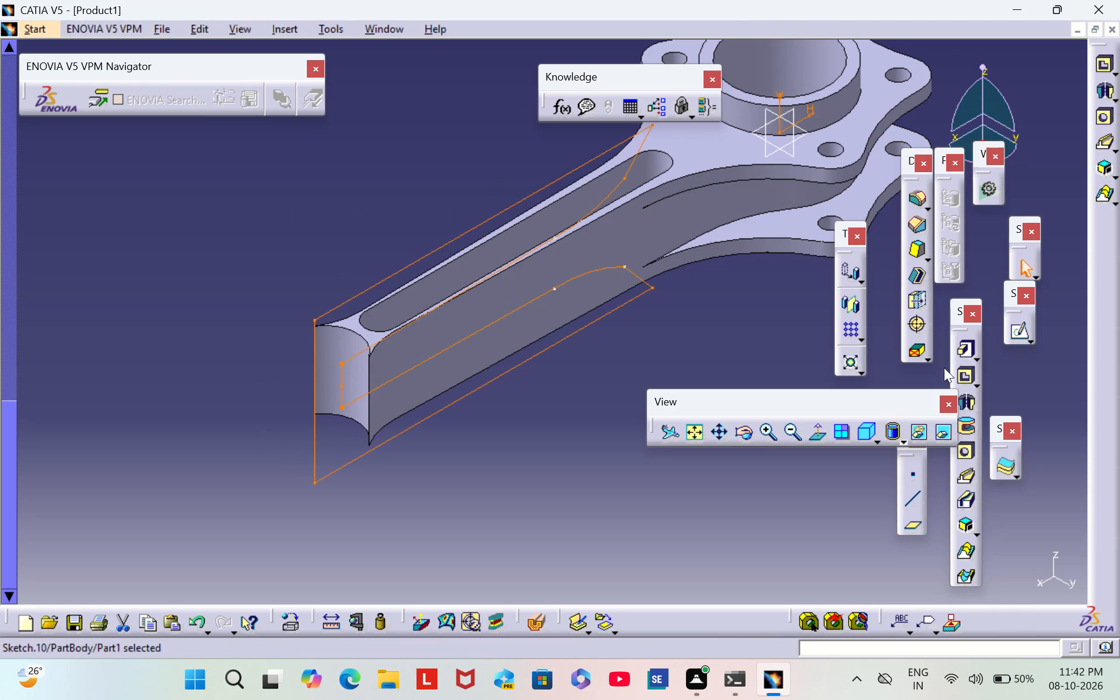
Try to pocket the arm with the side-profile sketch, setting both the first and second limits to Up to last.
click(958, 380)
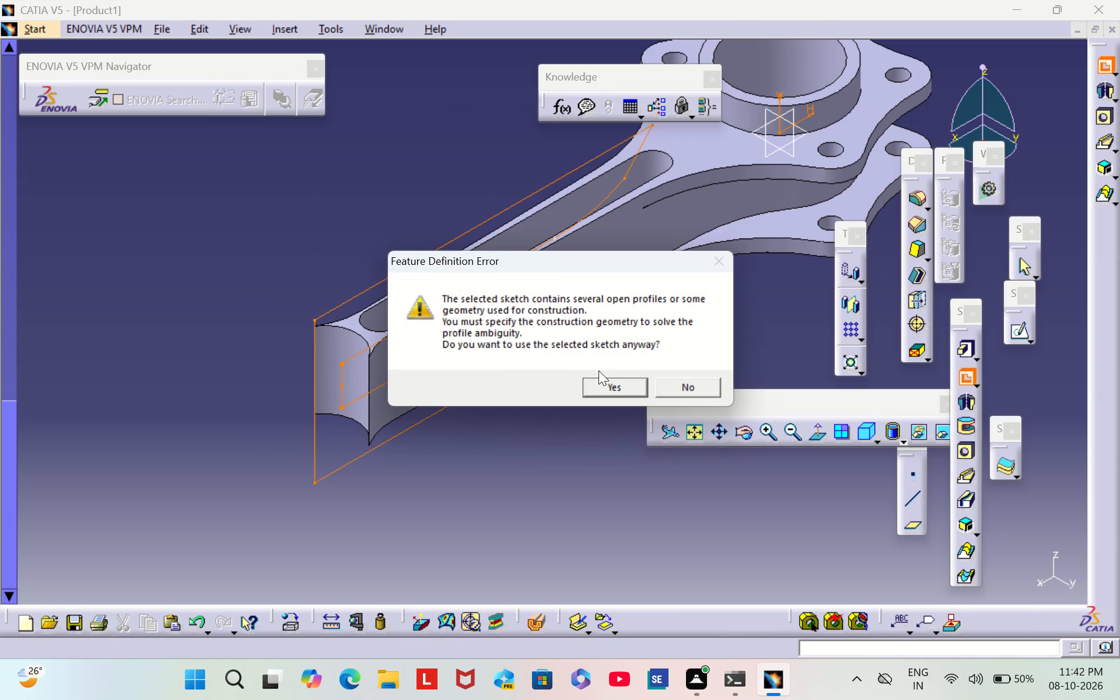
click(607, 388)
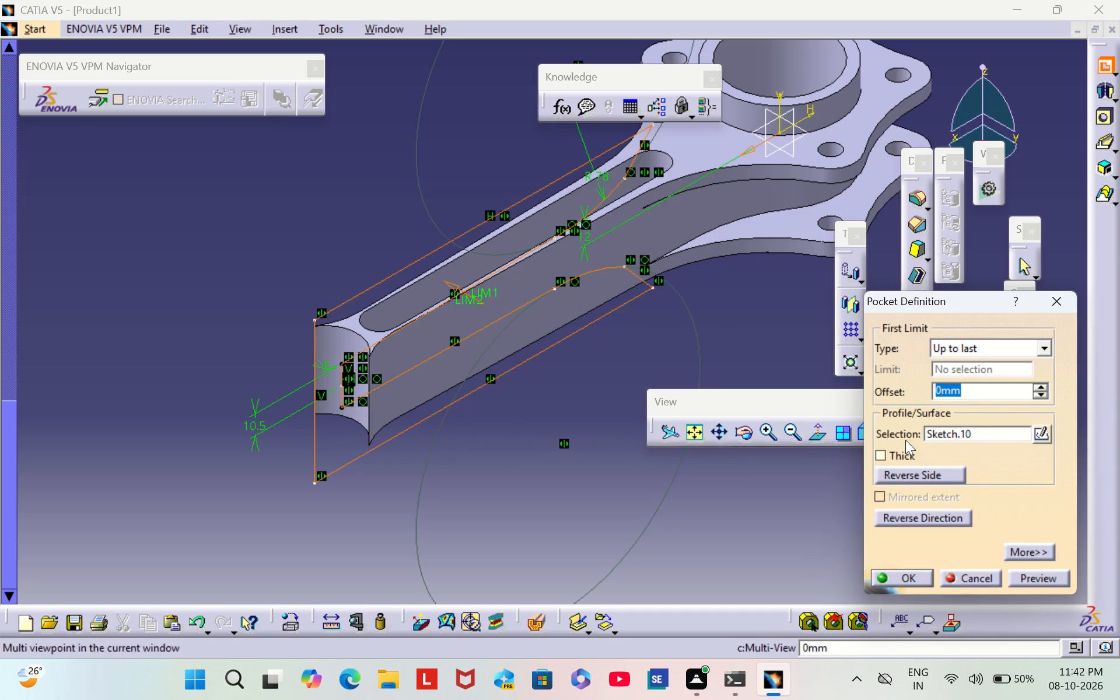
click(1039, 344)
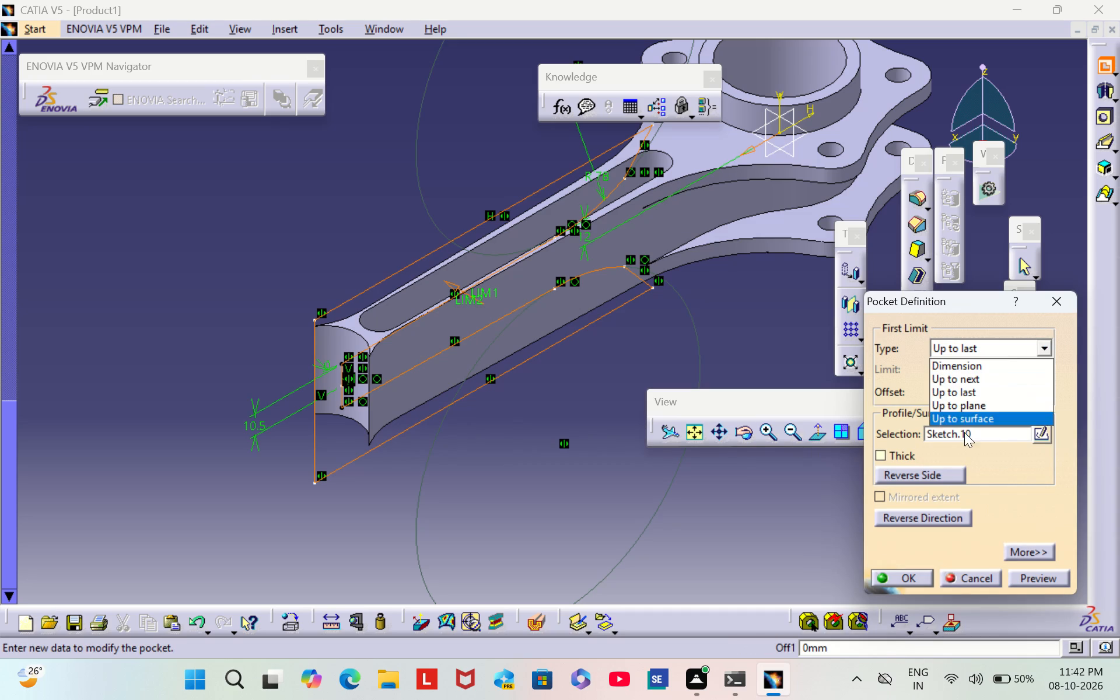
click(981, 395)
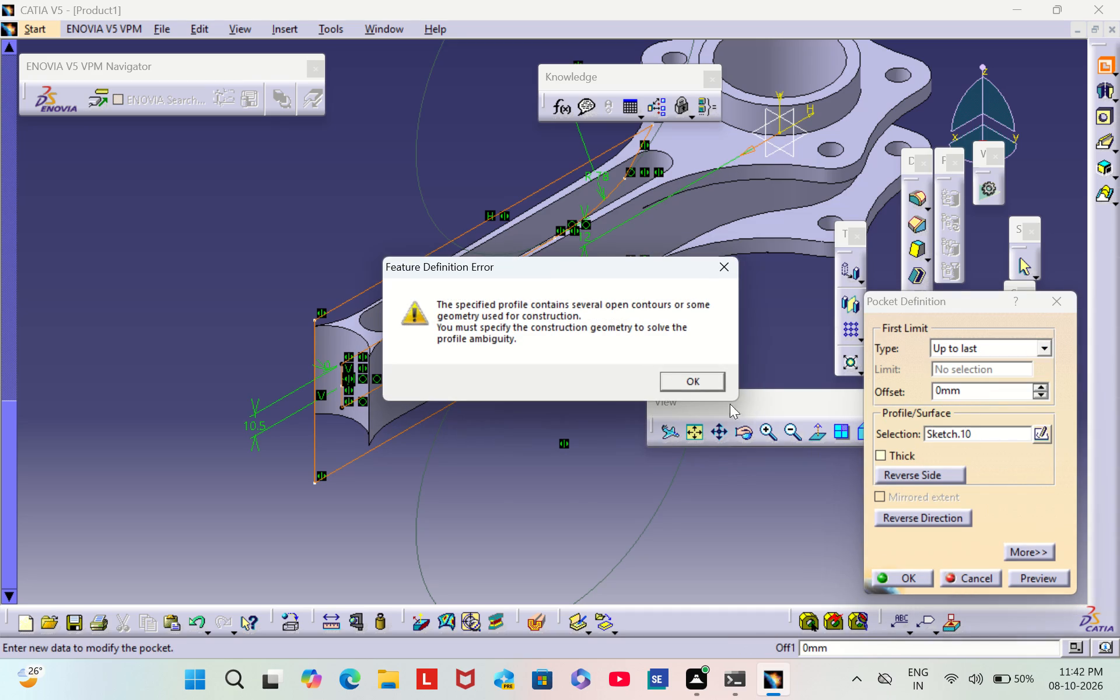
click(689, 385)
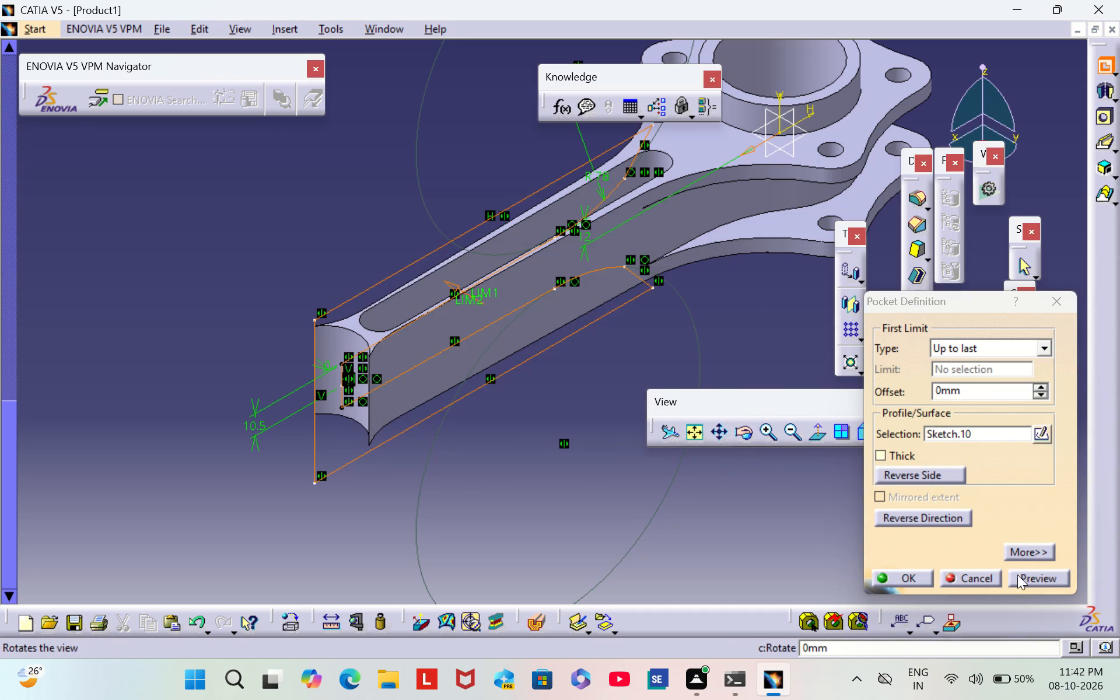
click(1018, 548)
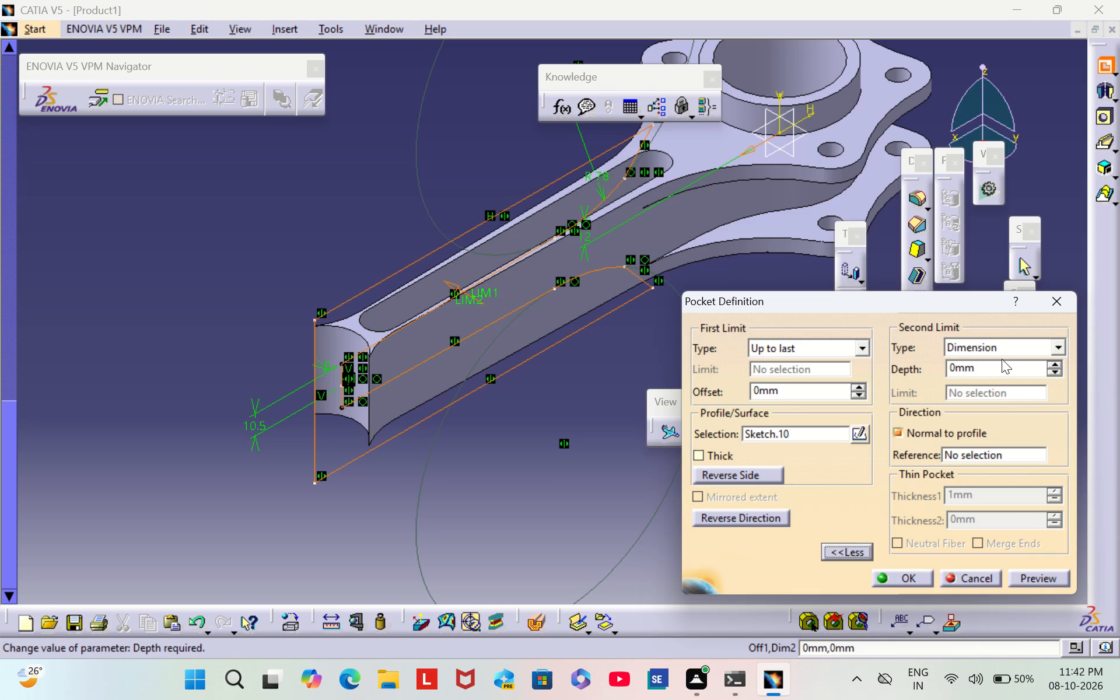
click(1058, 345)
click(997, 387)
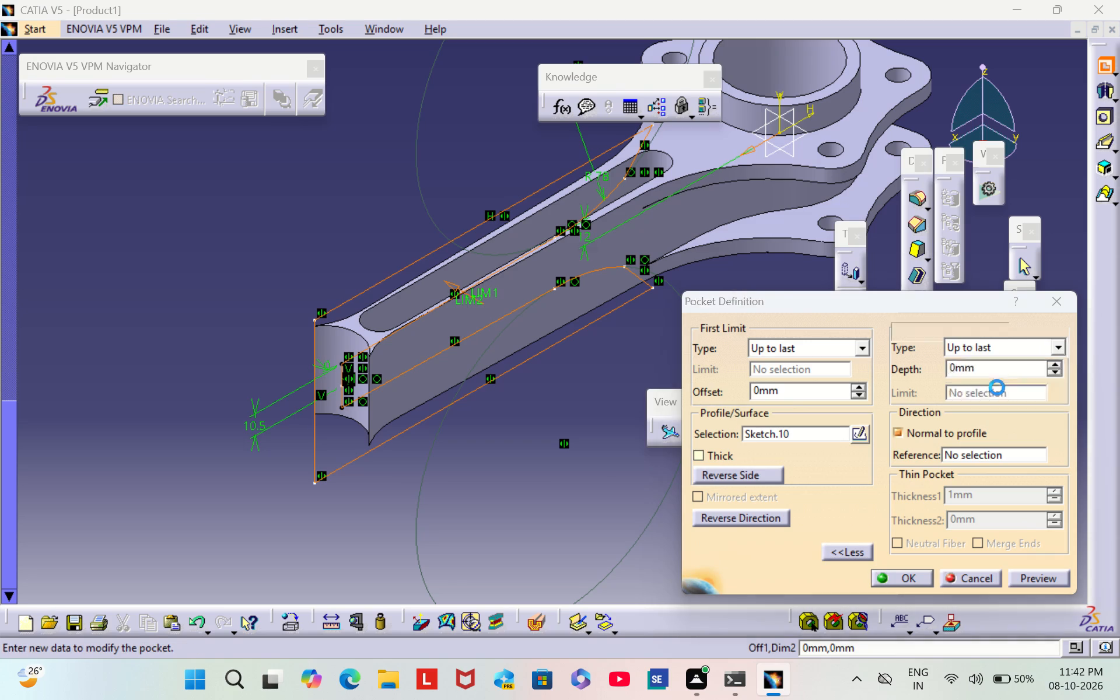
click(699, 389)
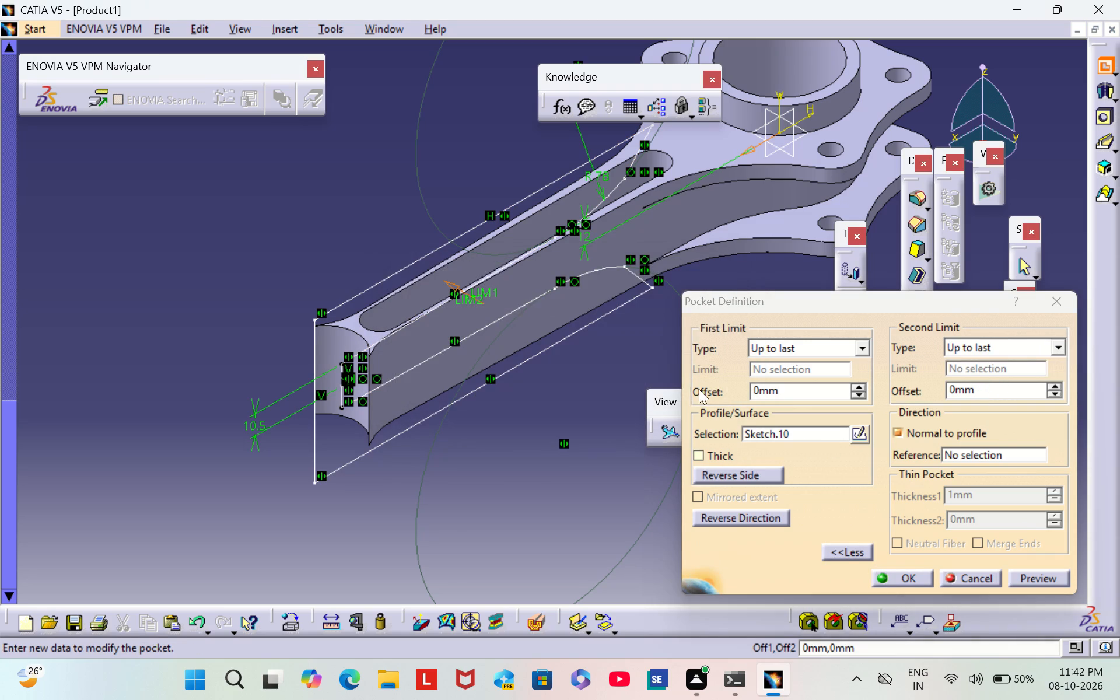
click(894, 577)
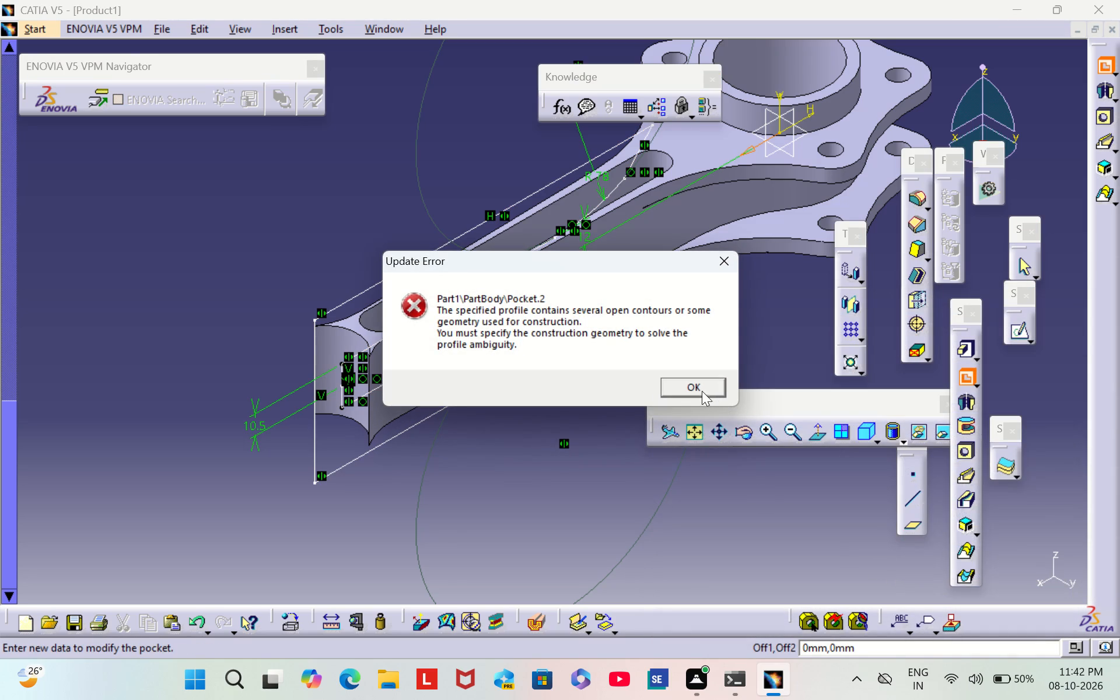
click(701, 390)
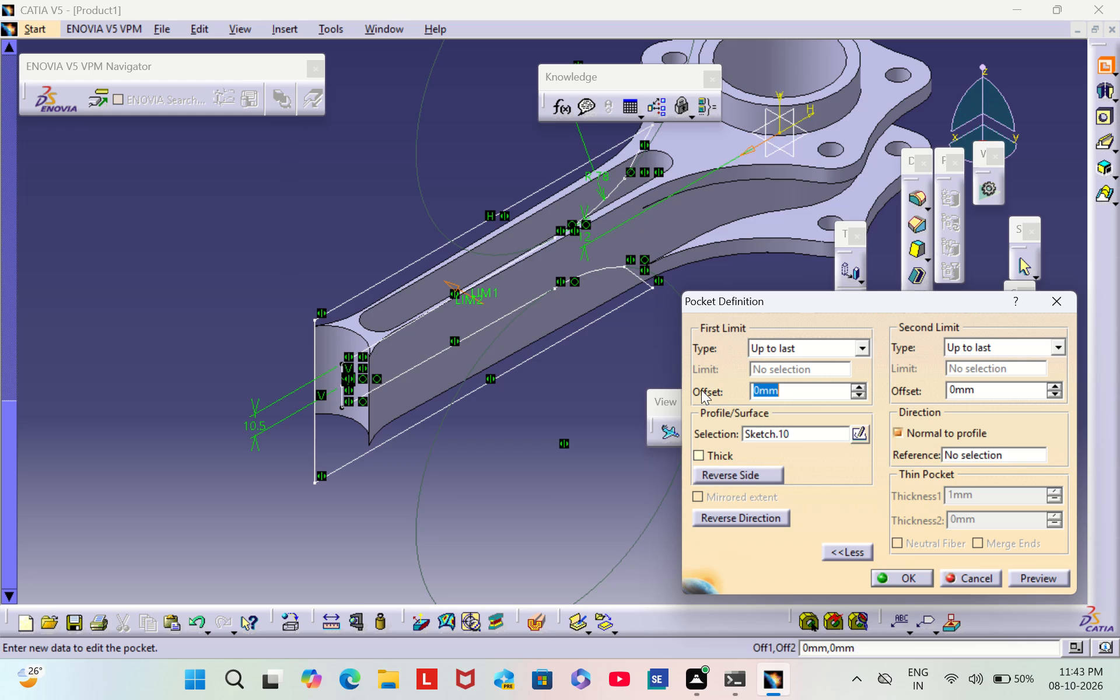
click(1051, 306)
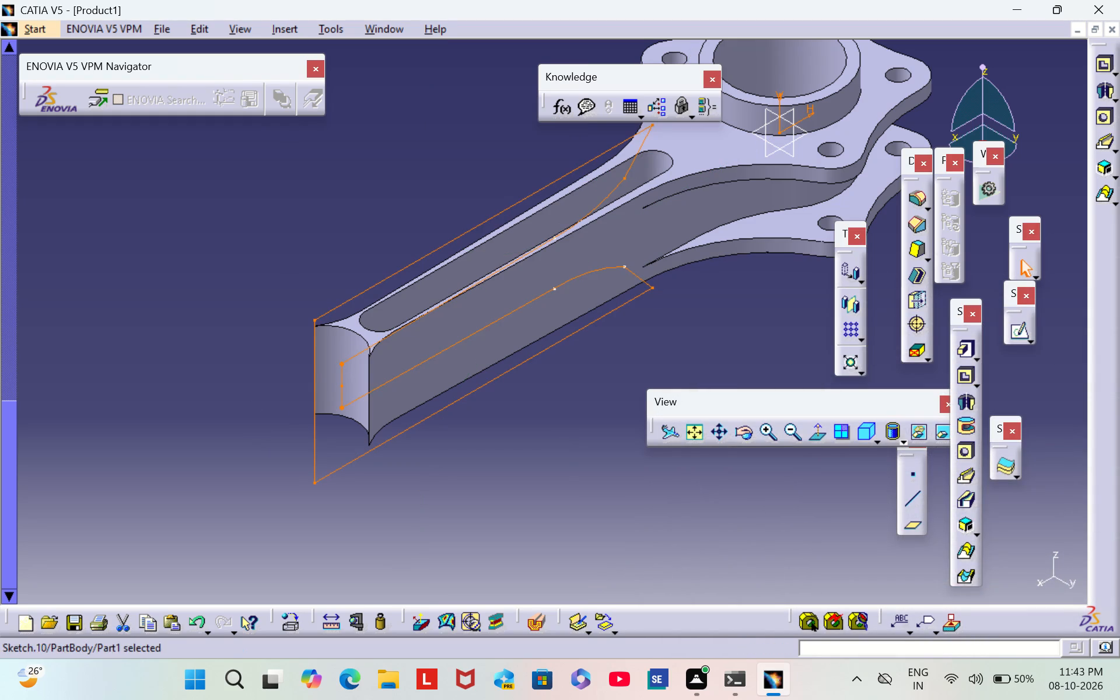
Reopen the side-profile sketch, hide the inner and outer endpoints of both 78 mm arcs, and exit the sketch.
right_click(644, 281)
click(483, 466)
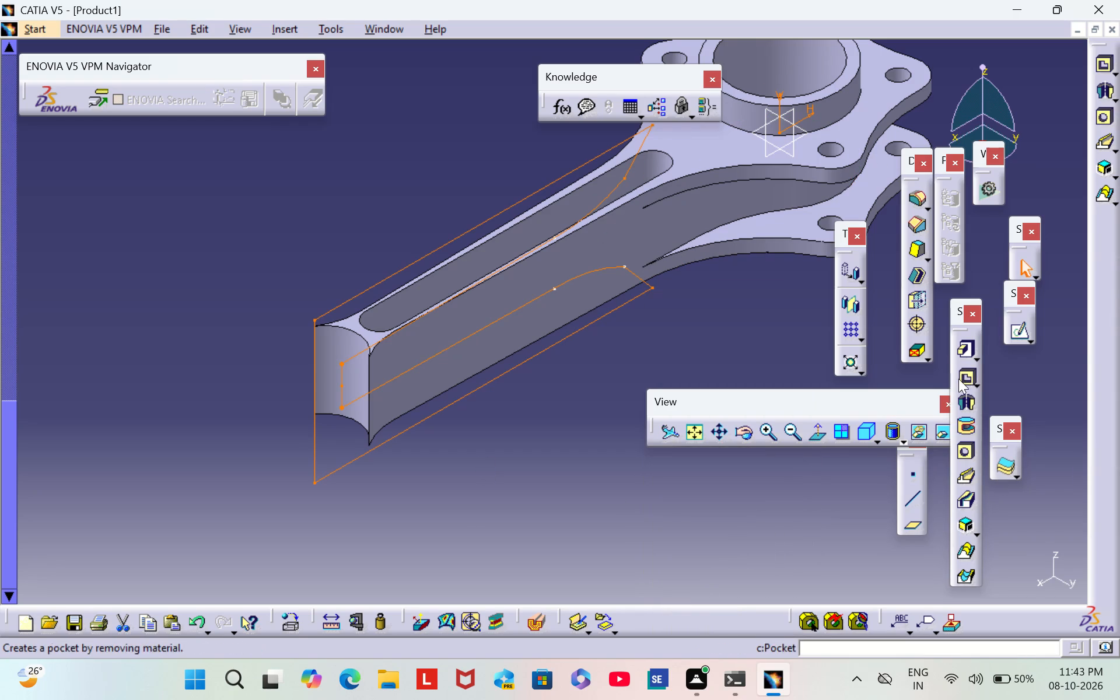
click(1017, 338)
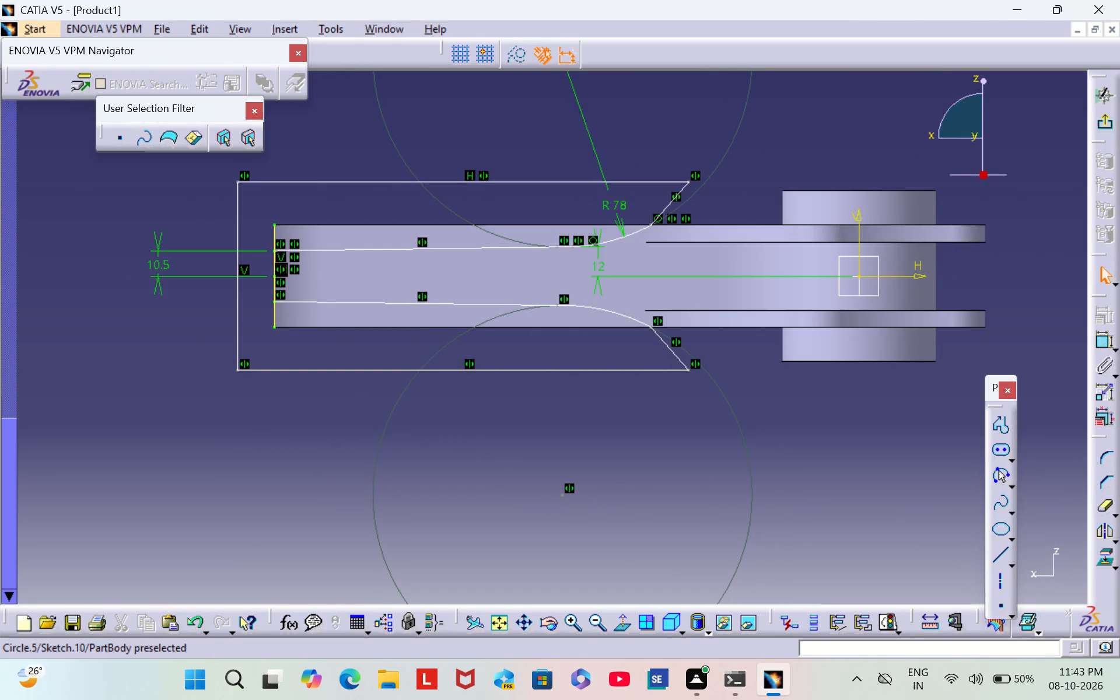
right_click(557, 246)
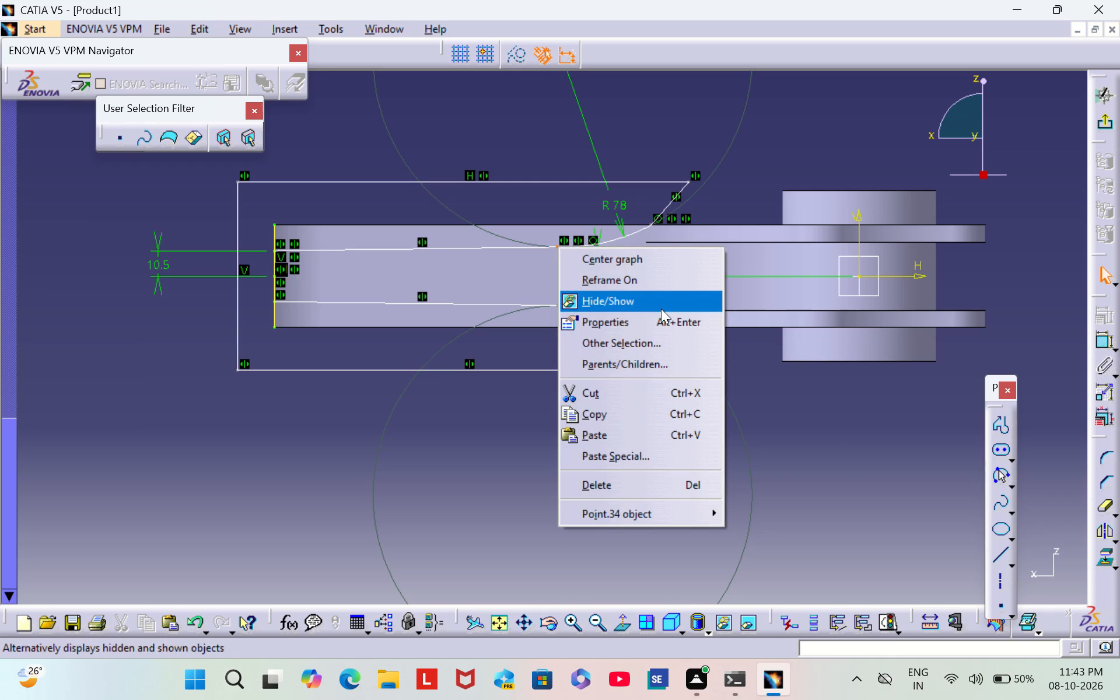
click(661, 307)
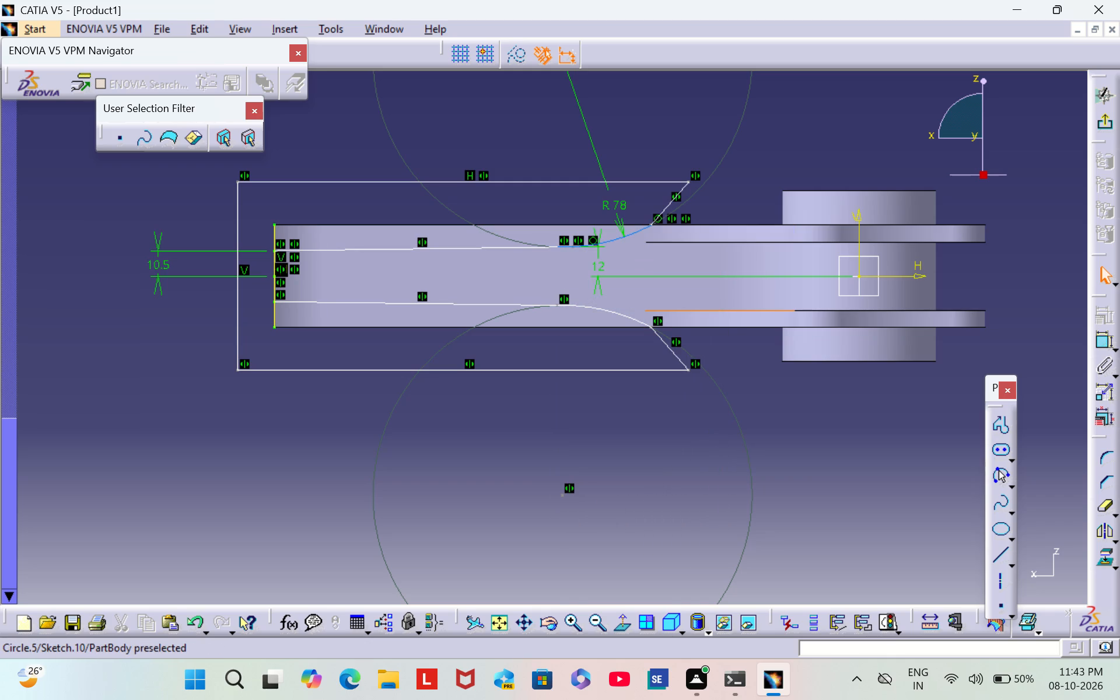
right_click(653, 223)
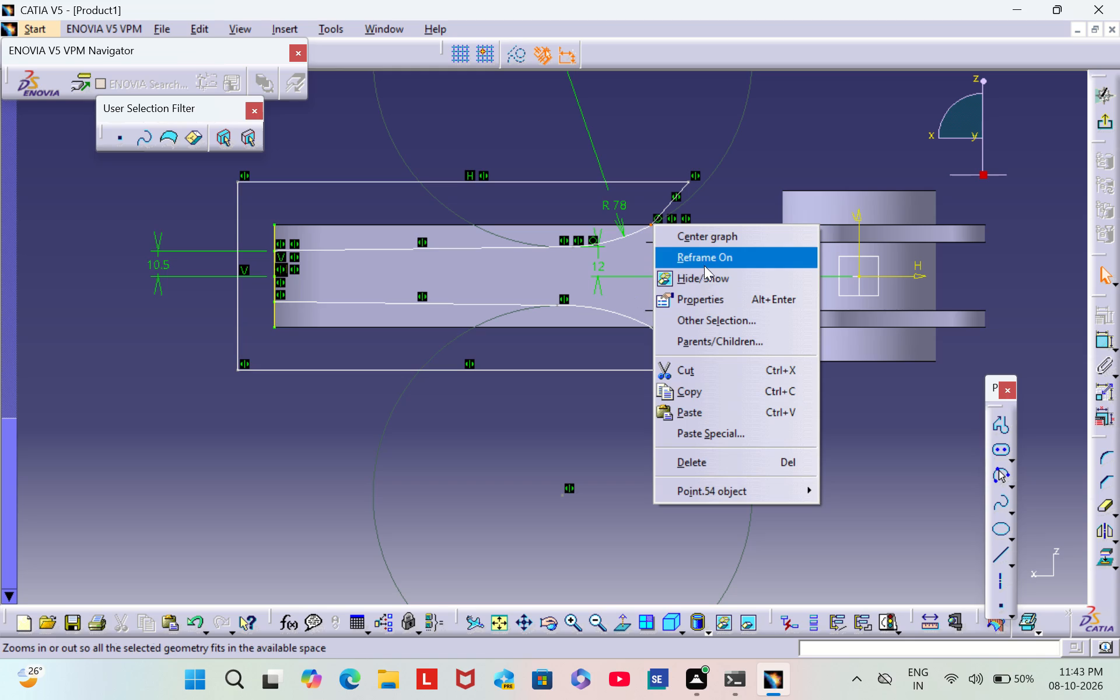
click(699, 275)
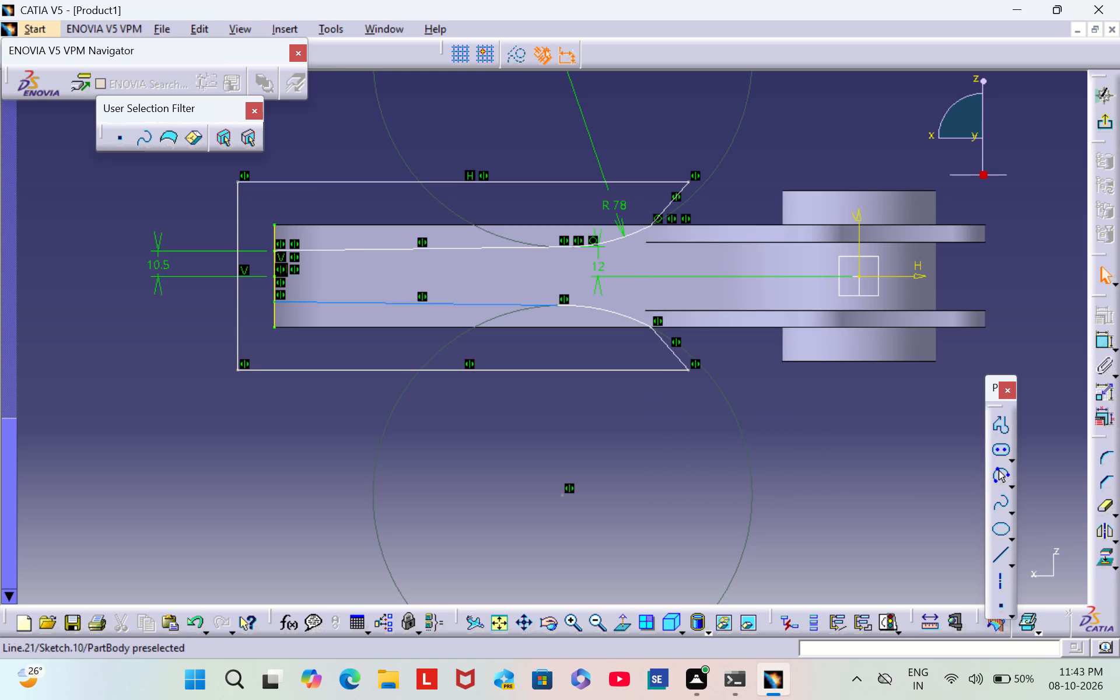
right_click(556, 304)
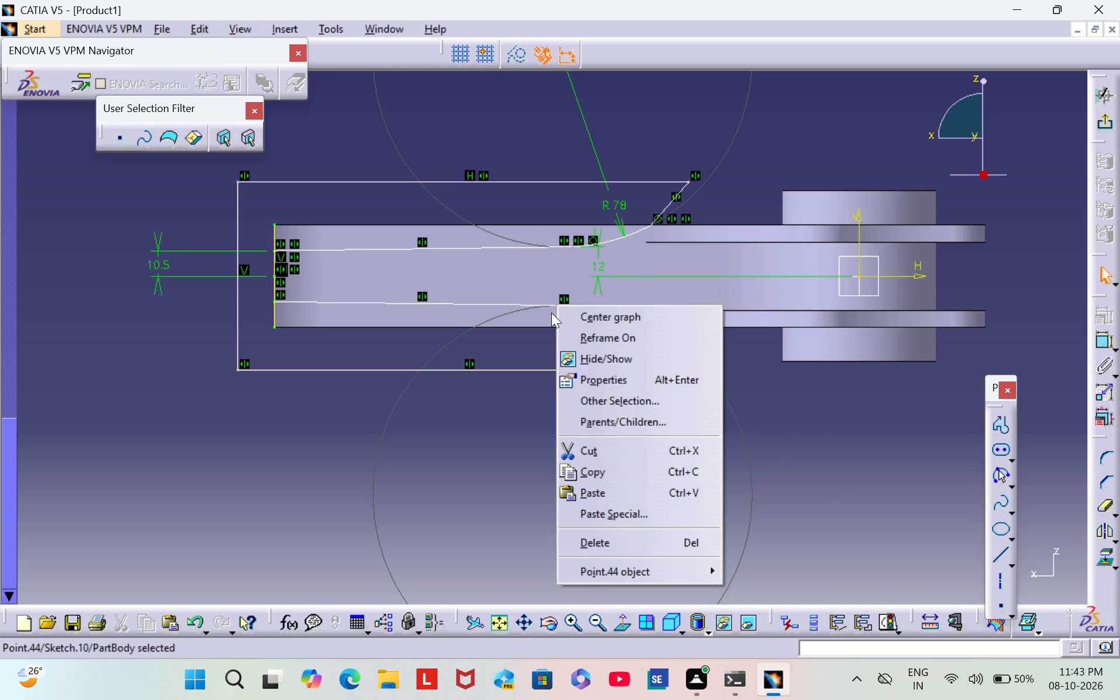
click(621, 359)
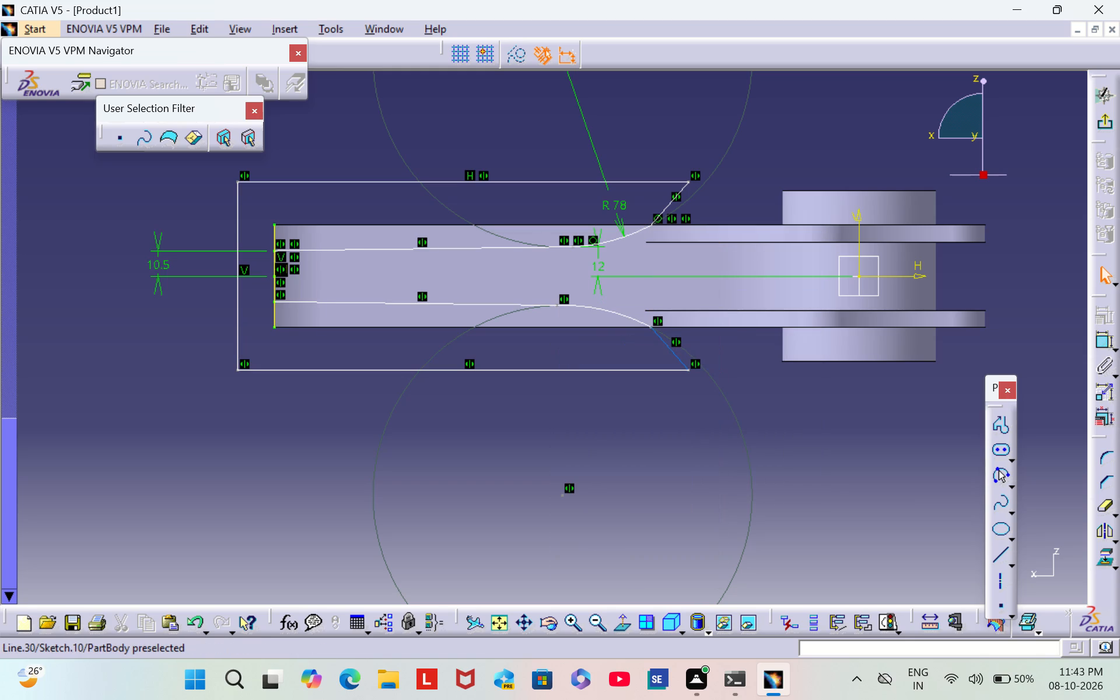
right_click(649, 326)
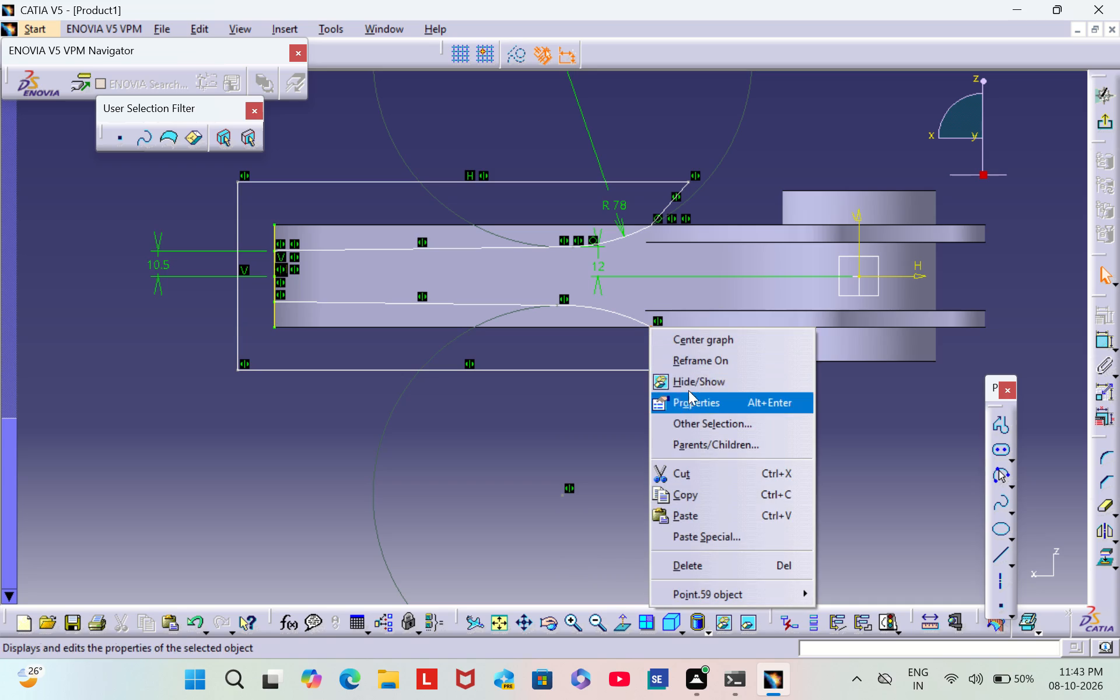
click(695, 385)
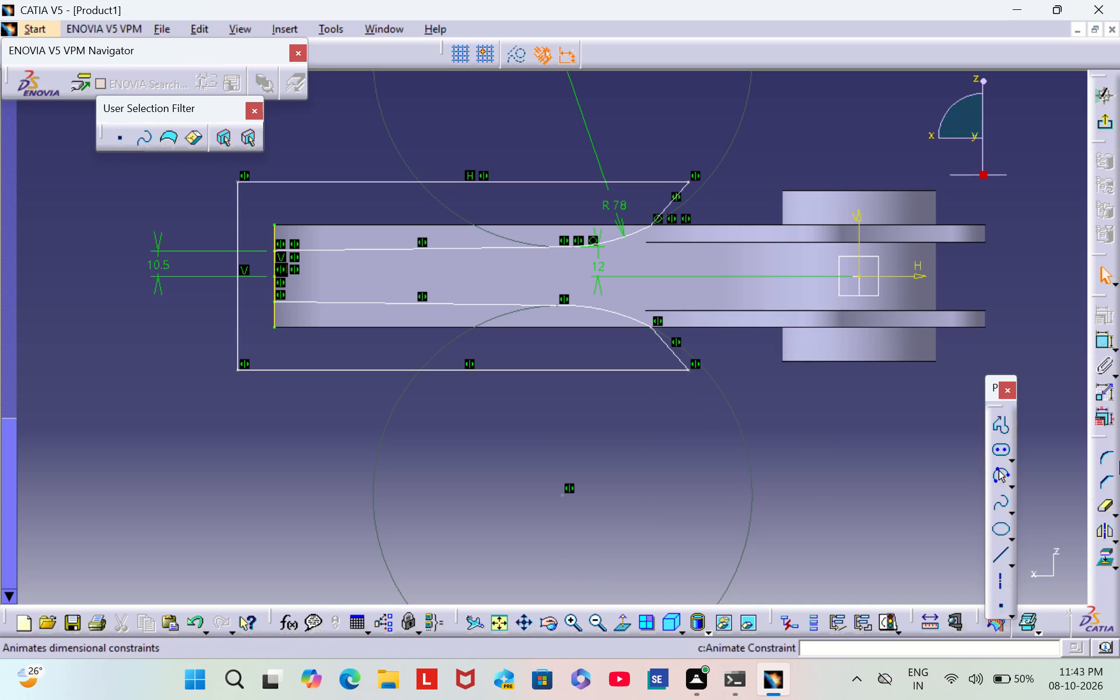
click(1111, 124)
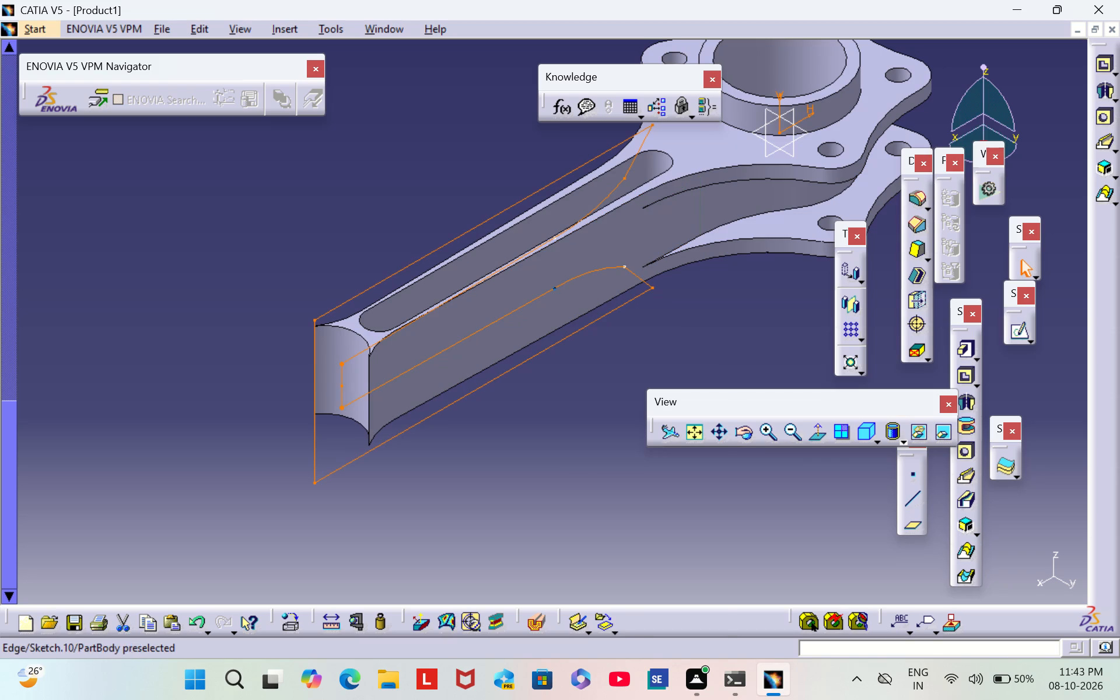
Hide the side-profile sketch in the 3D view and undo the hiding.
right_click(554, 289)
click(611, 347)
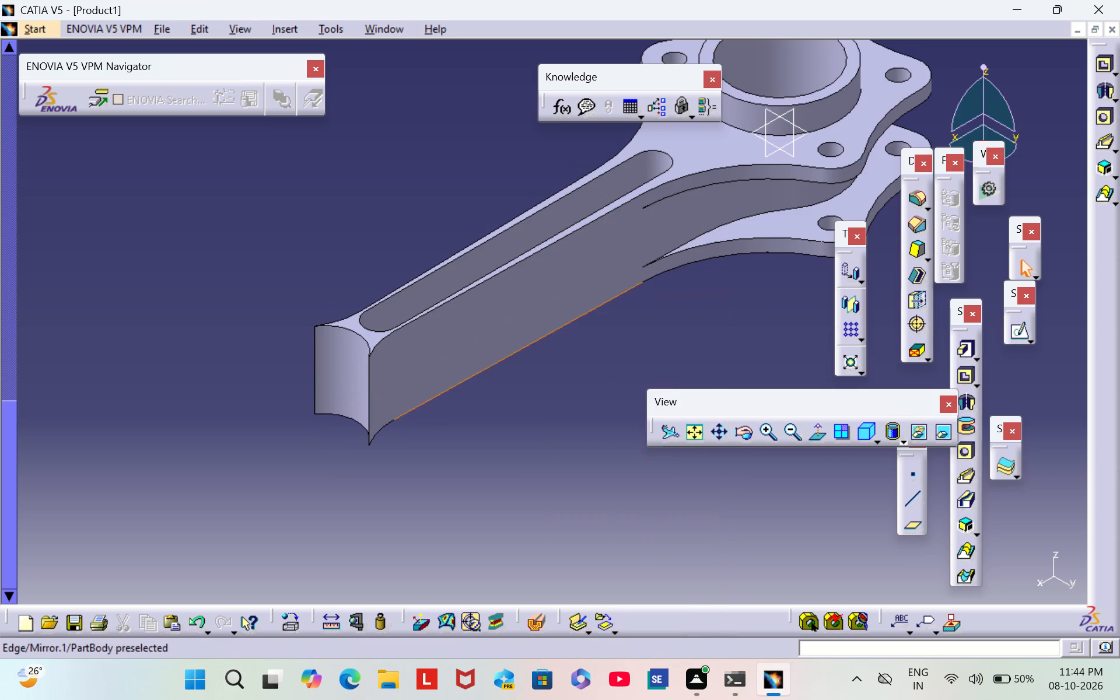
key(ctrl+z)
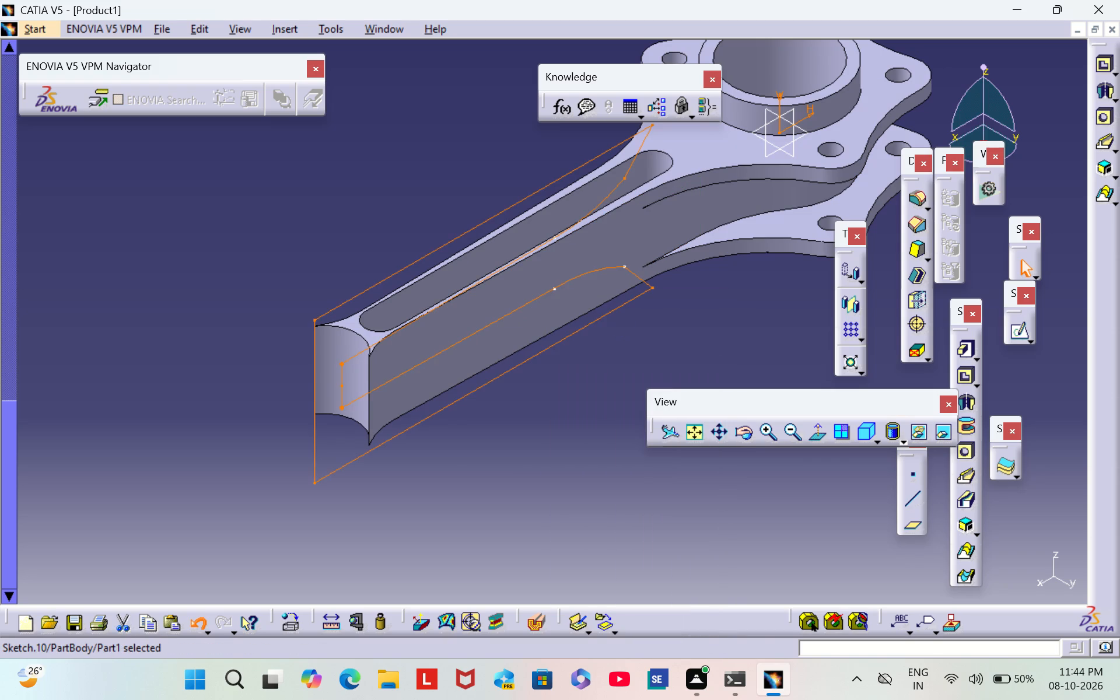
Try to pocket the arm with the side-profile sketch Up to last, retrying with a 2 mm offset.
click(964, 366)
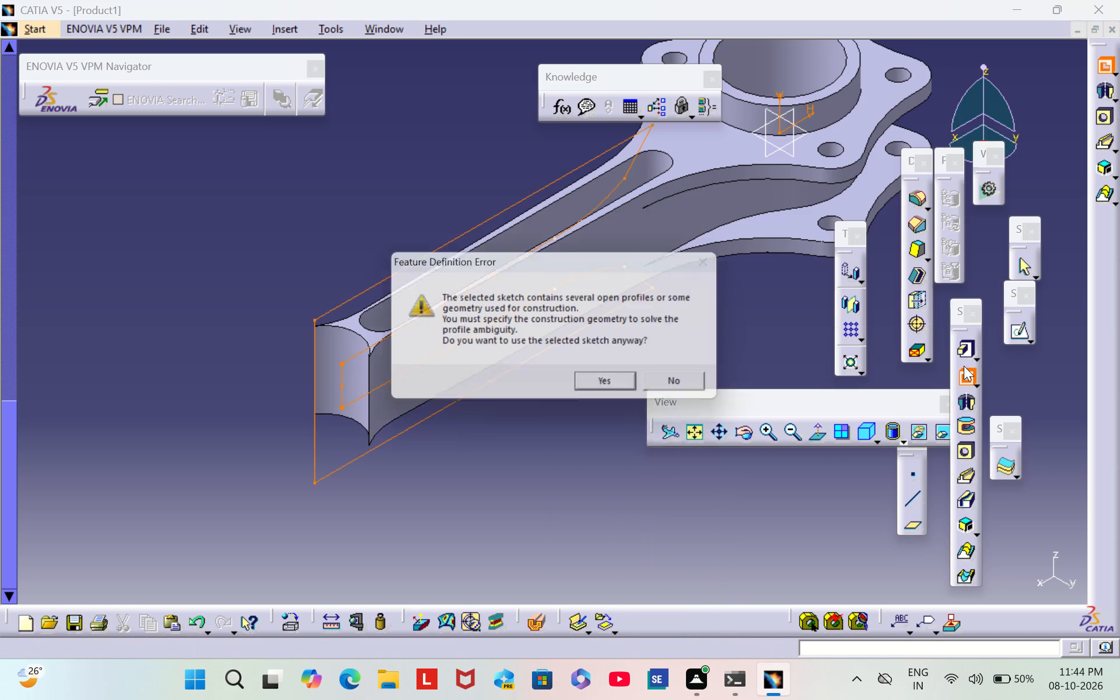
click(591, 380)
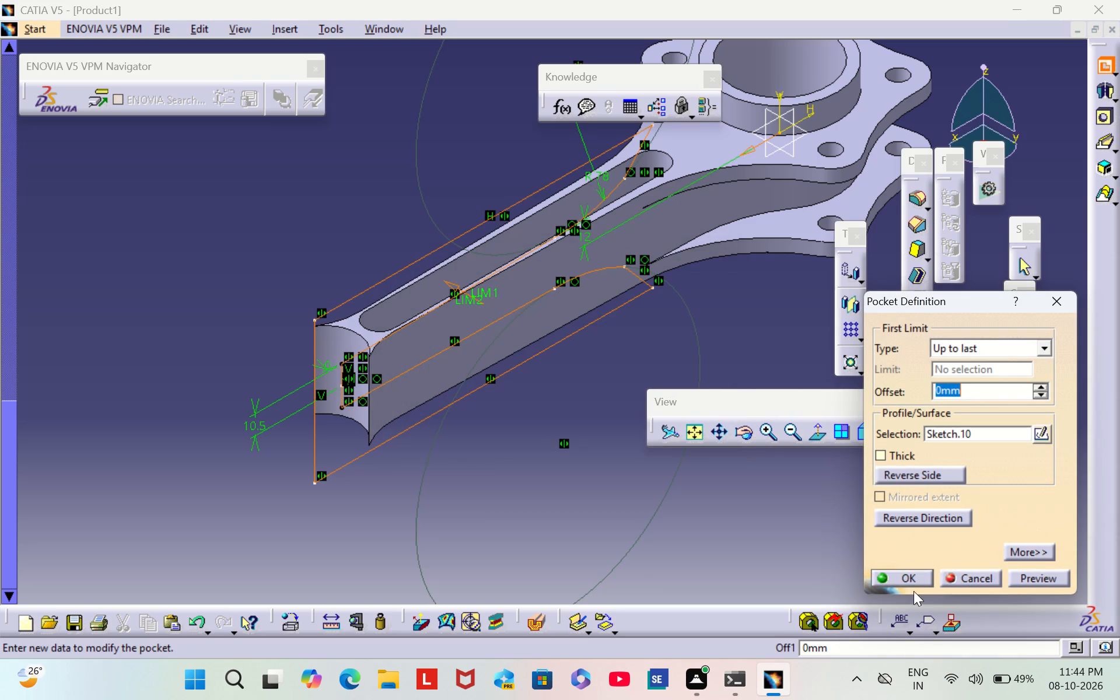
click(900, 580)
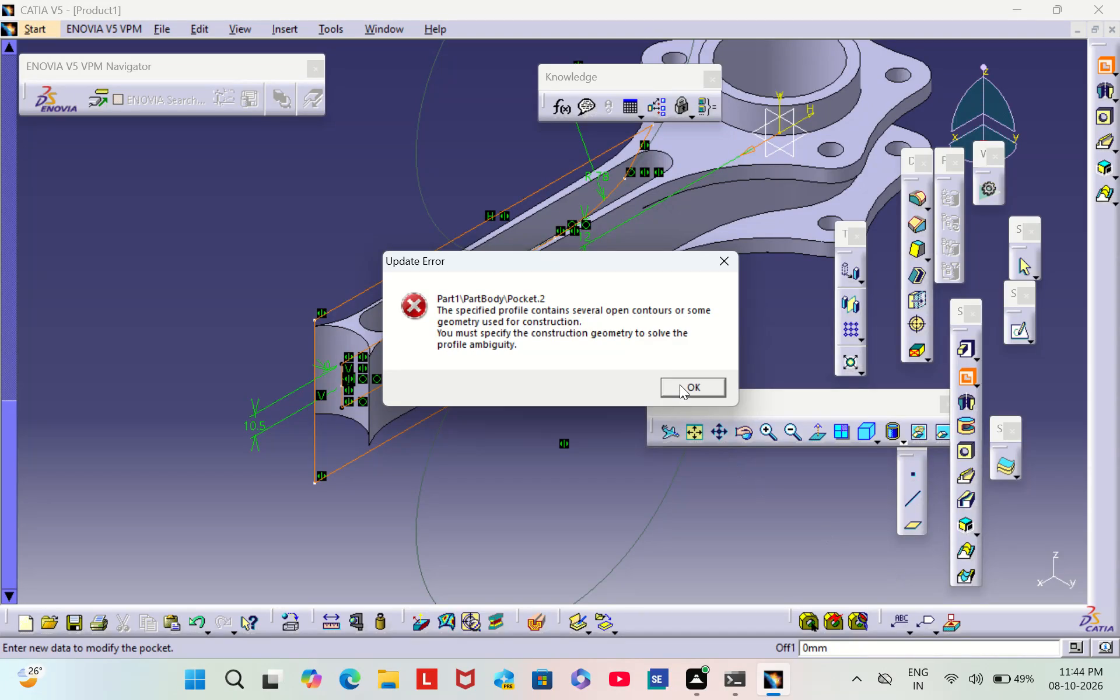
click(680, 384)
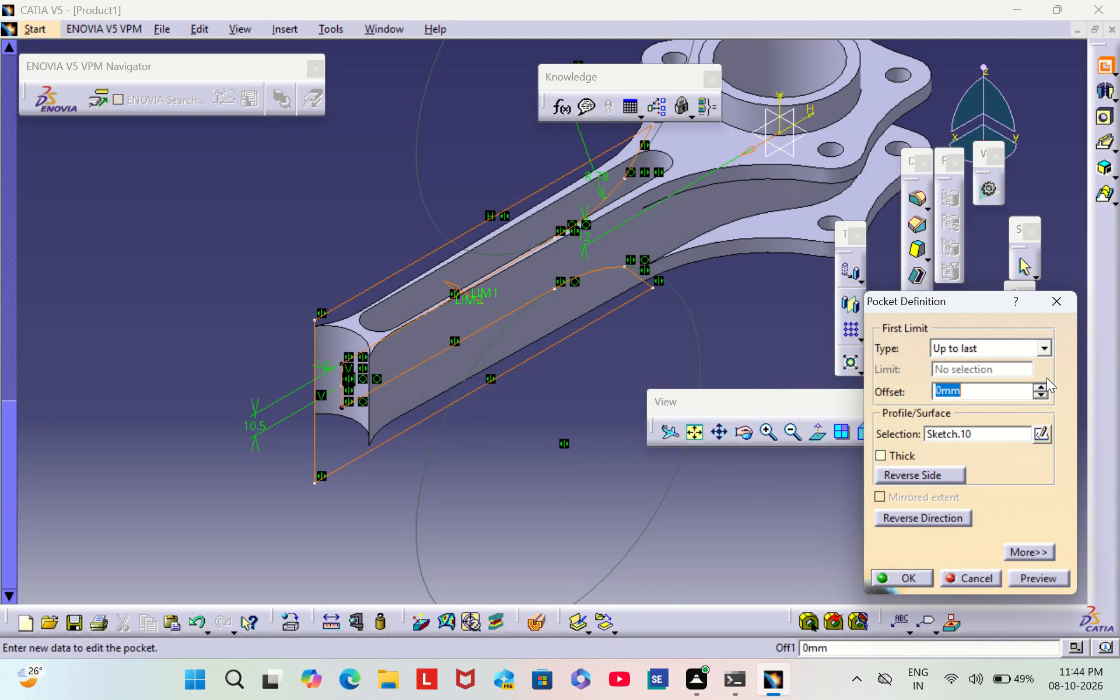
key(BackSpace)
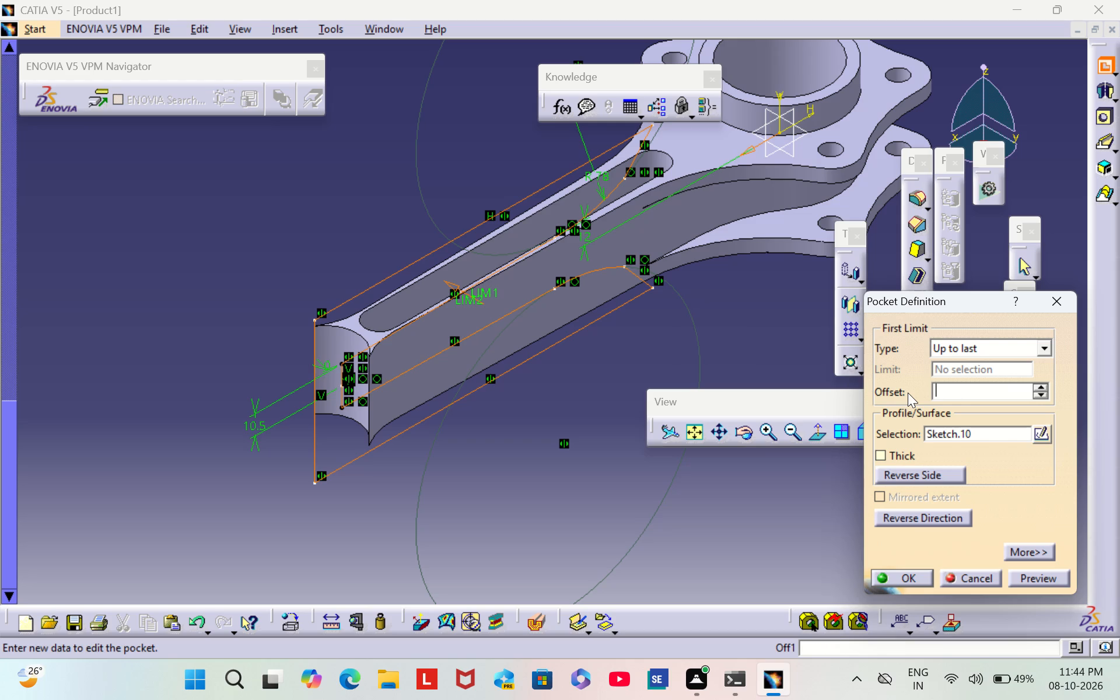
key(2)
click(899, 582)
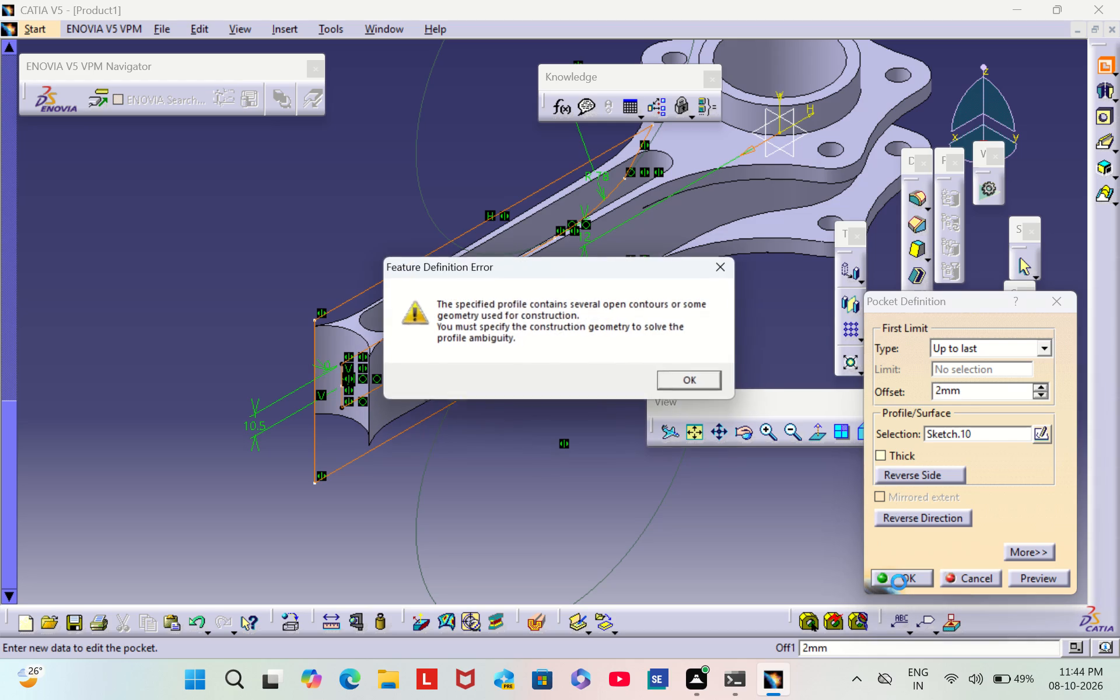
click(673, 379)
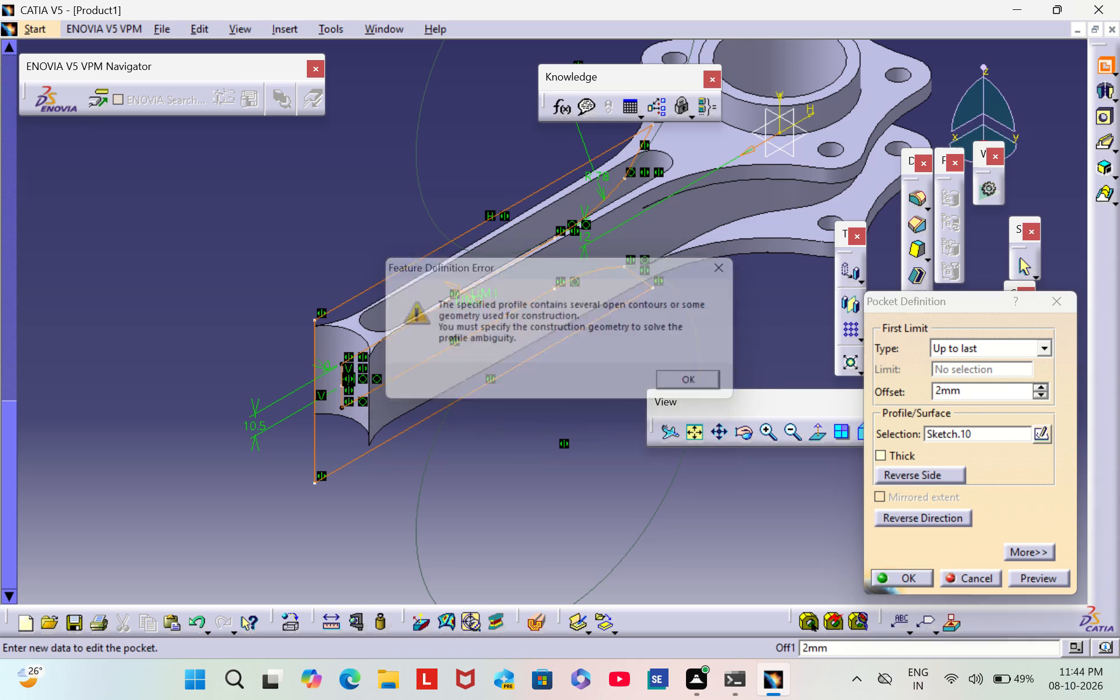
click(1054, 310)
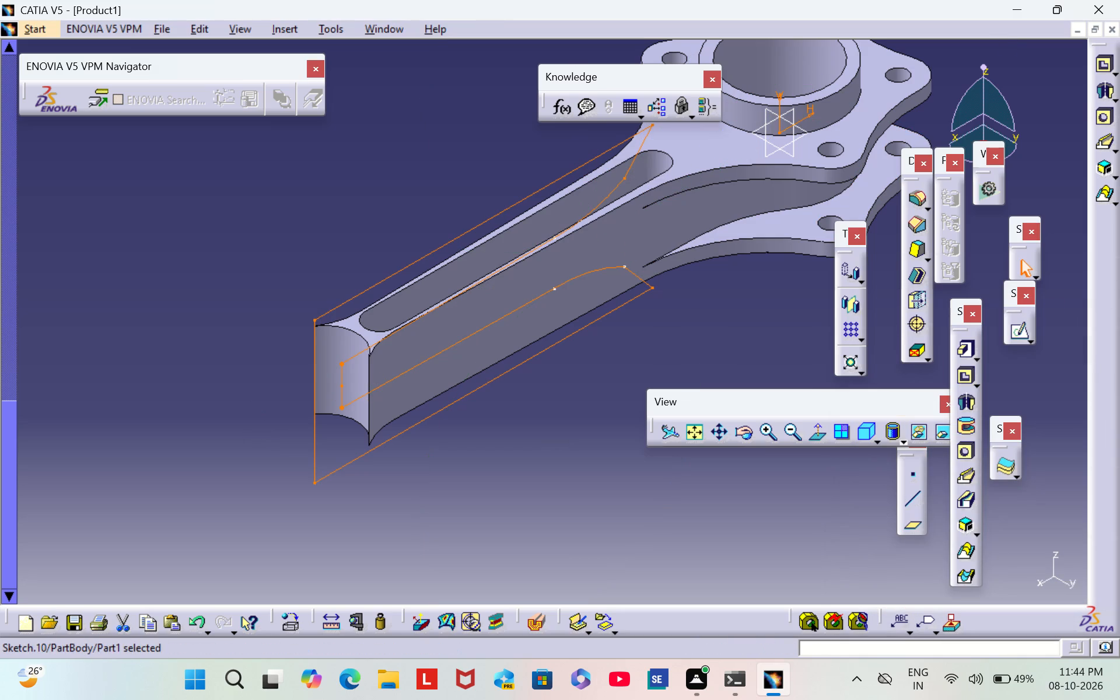
Reopen the side-profile sketch and delete the outer frame's upper horizontal, vertical and lower horizontal lines.
click(1016, 344)
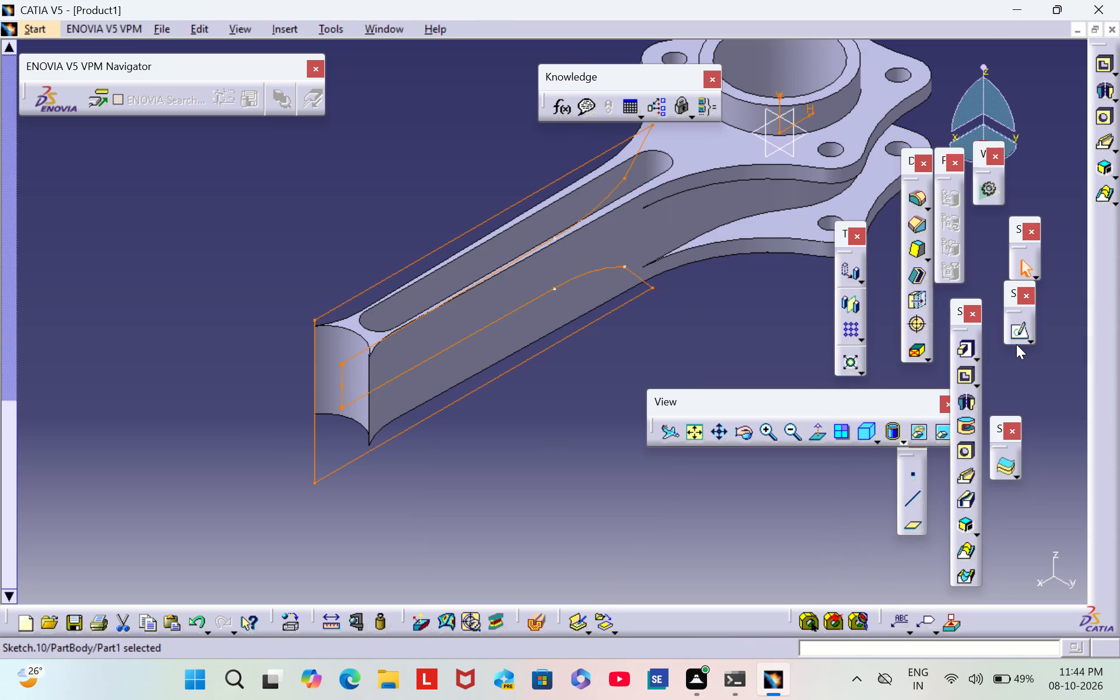
click(1016, 342)
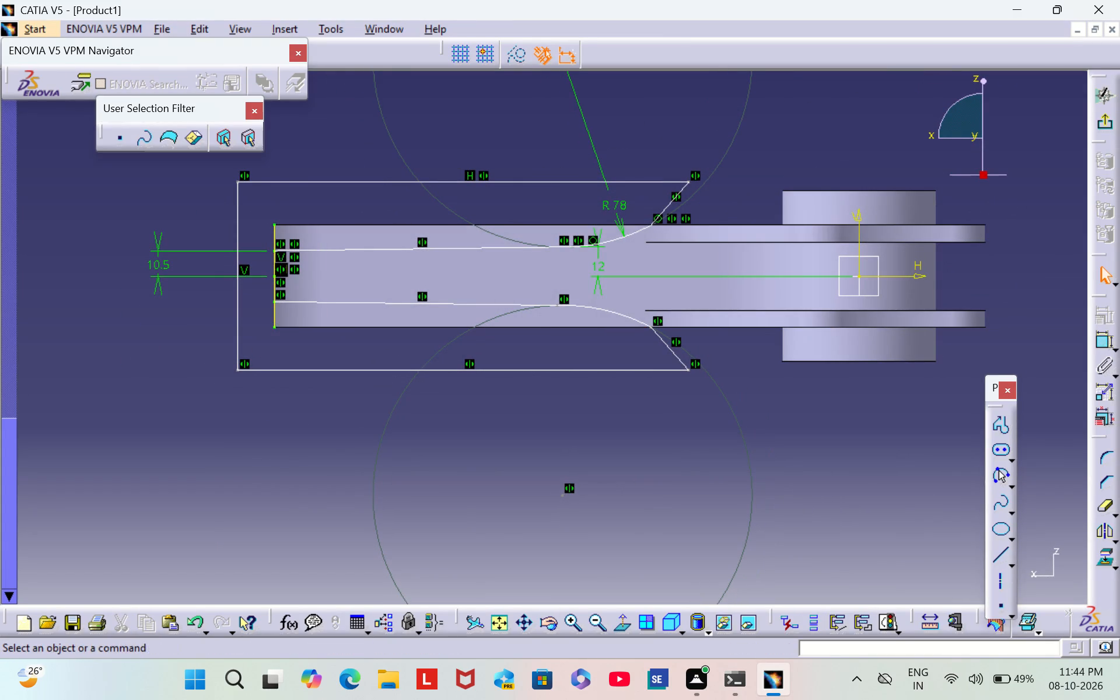
right_click(299, 182)
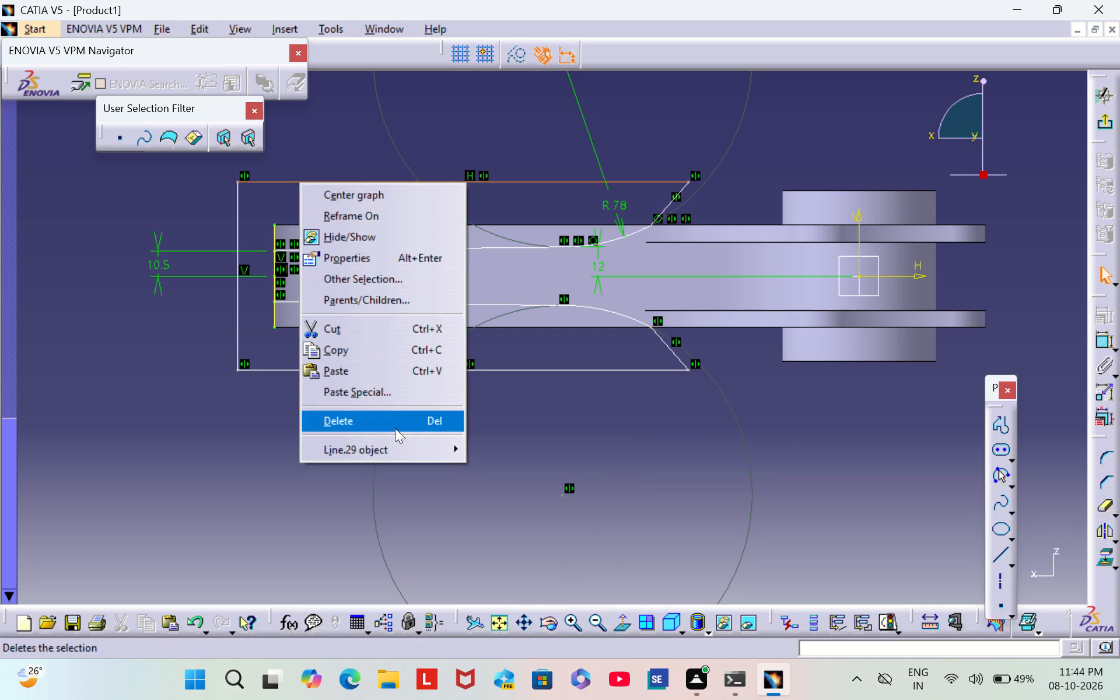
click(383, 425)
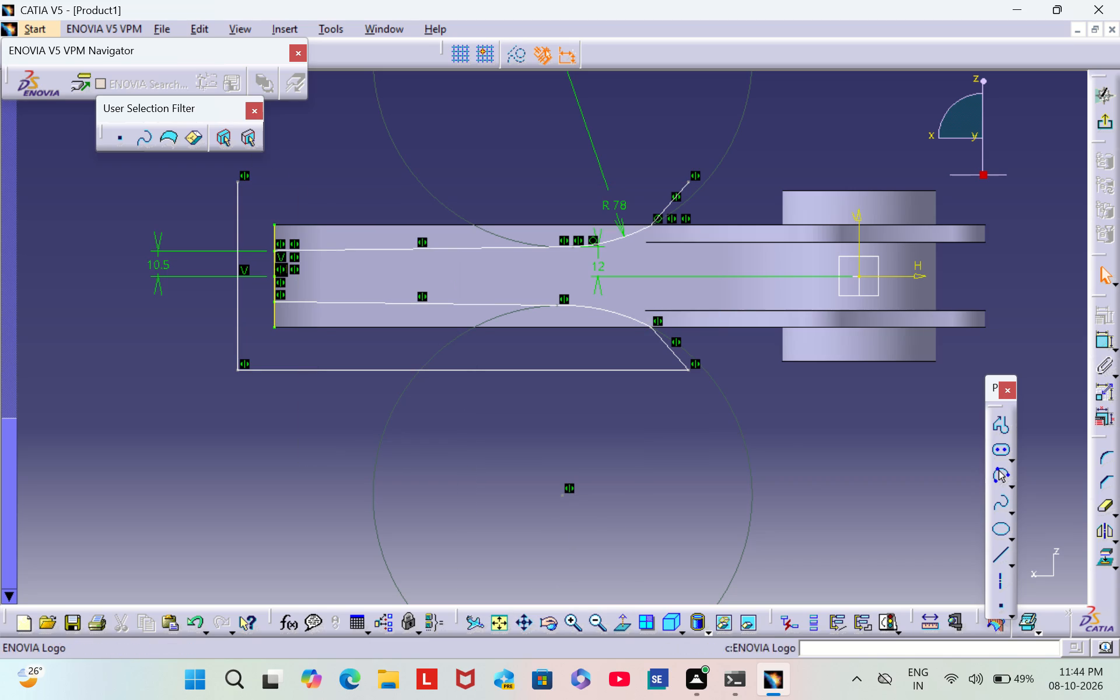
drag(144, 186, 512, 460)
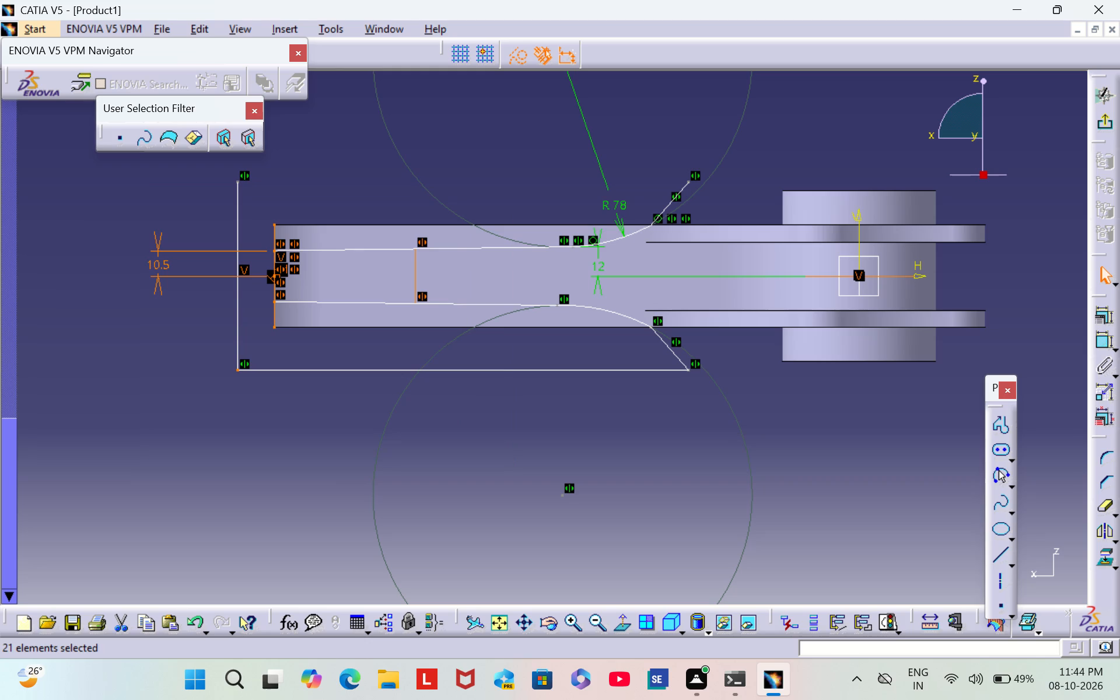
click(343, 167)
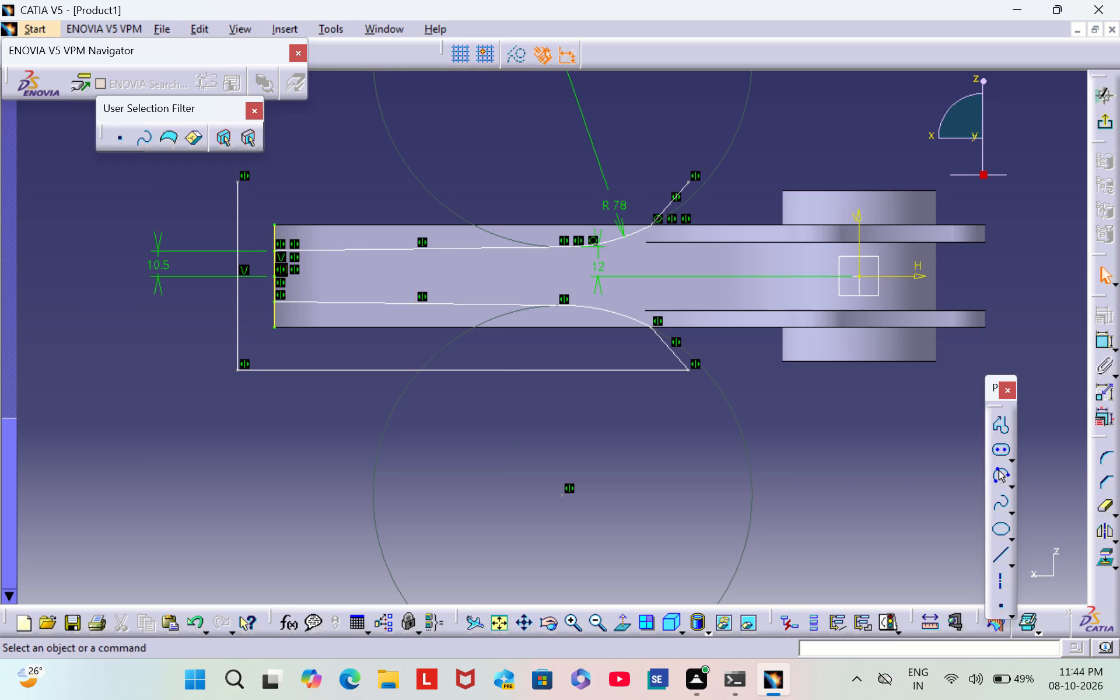
right_click(236, 236)
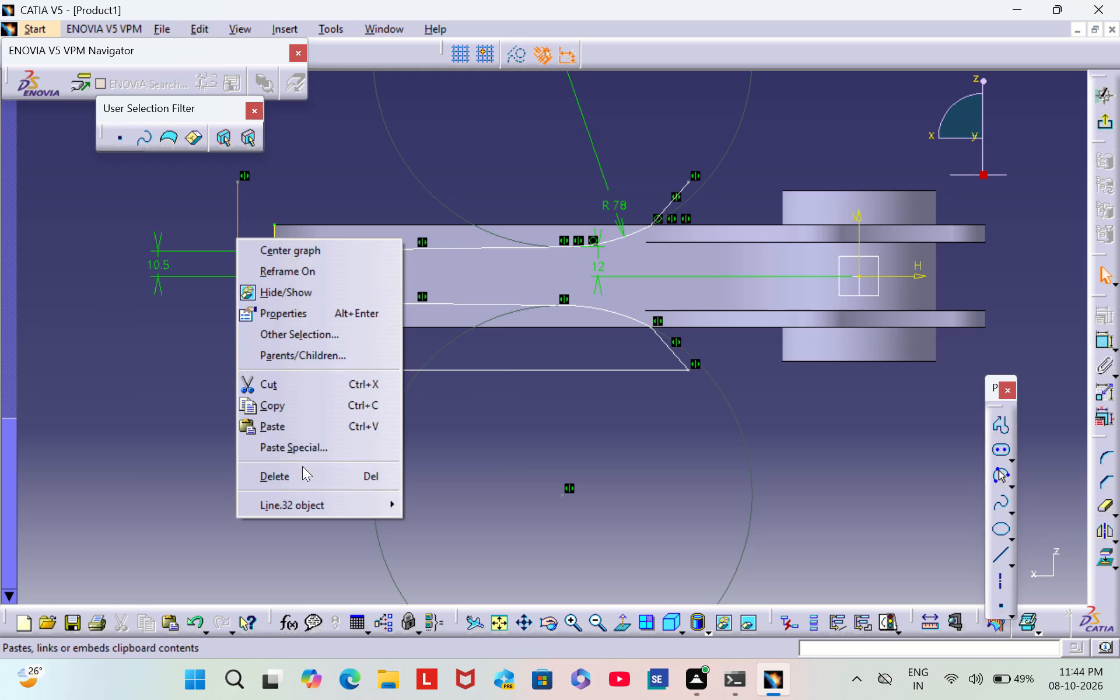
click(303, 473)
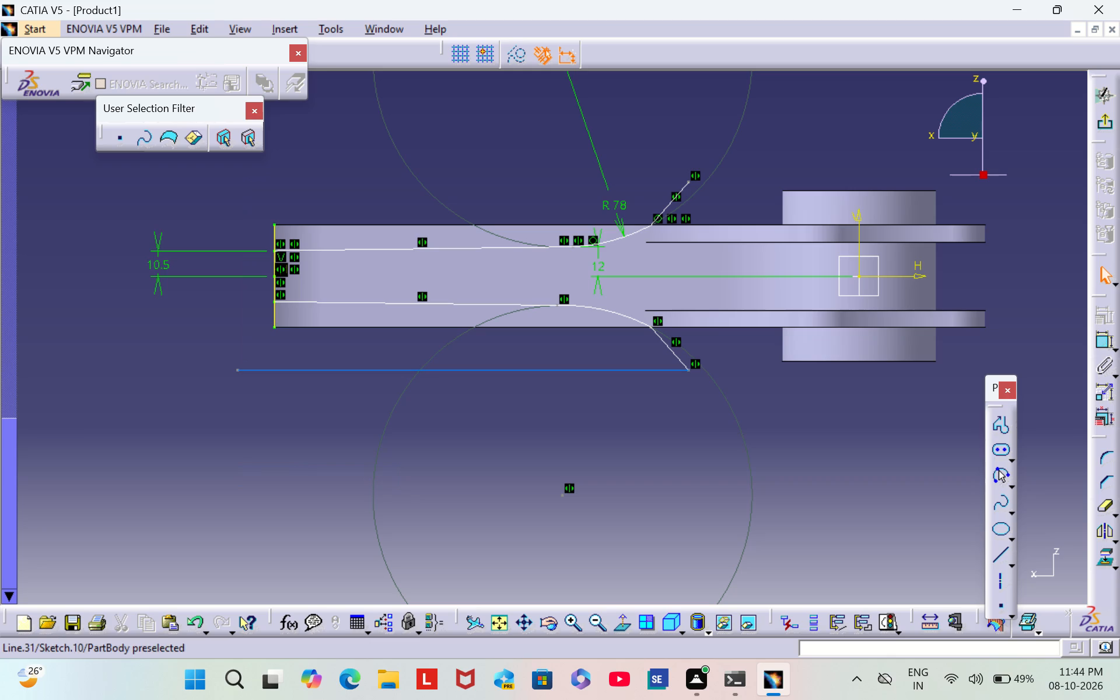
right_click(344, 368)
click(401, 596)
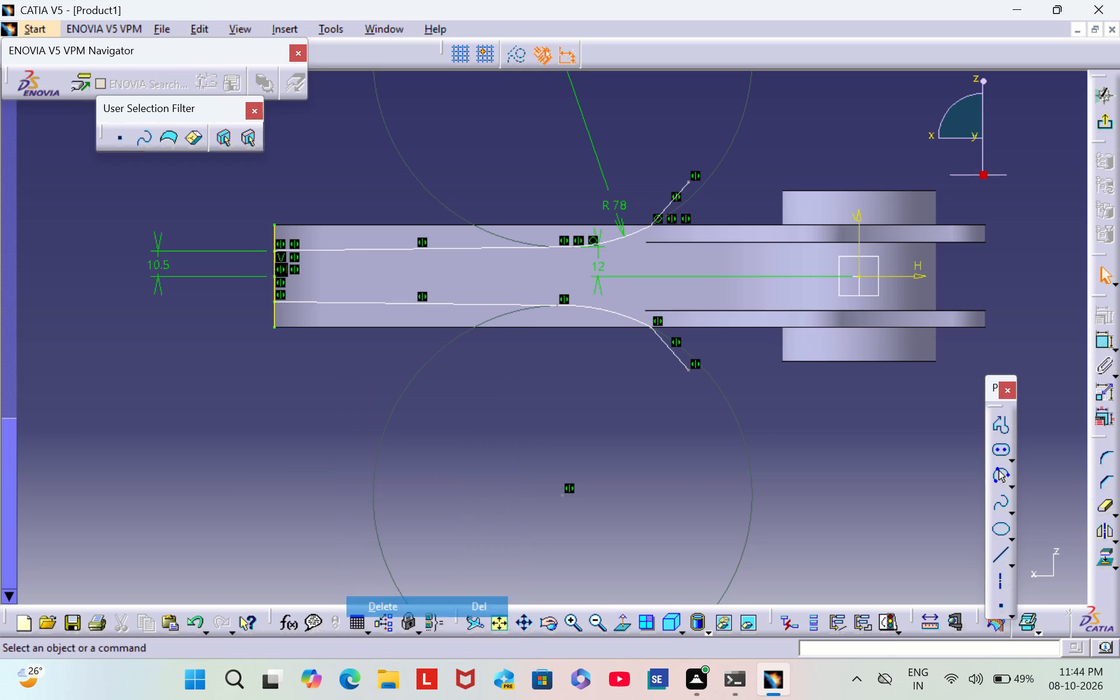
Delete the upper inner line along the arm and the upper R 78 arc from the side-profile sketch.
right_click(513, 249)
click(580, 499)
click(577, 496)
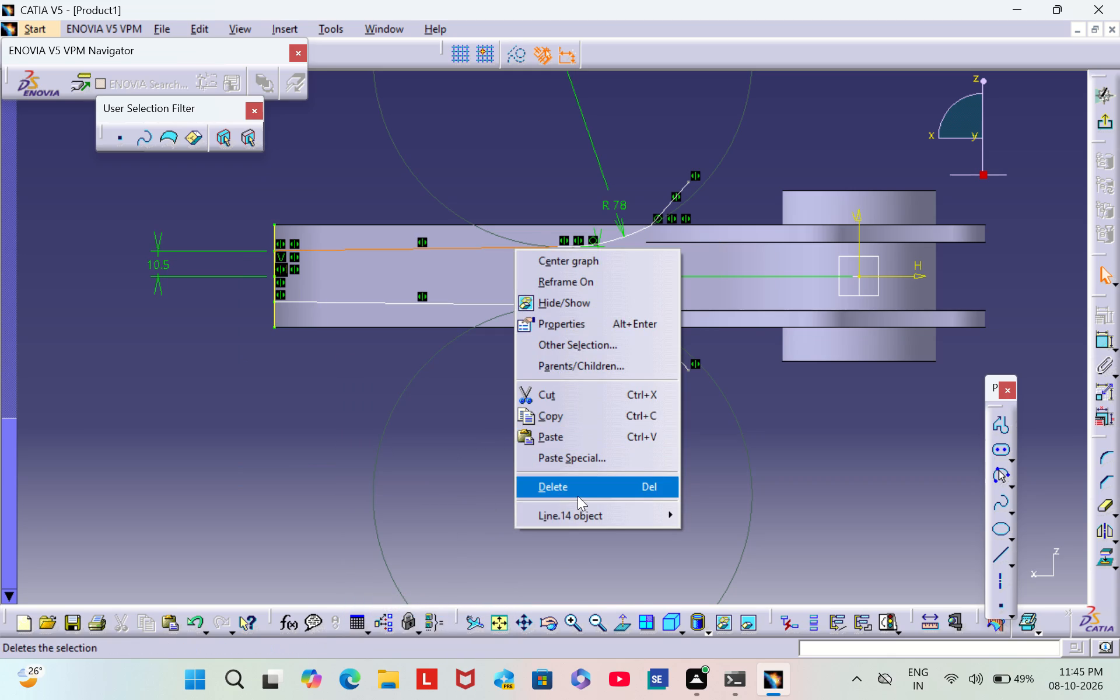
right_click(612, 241)
click(671, 484)
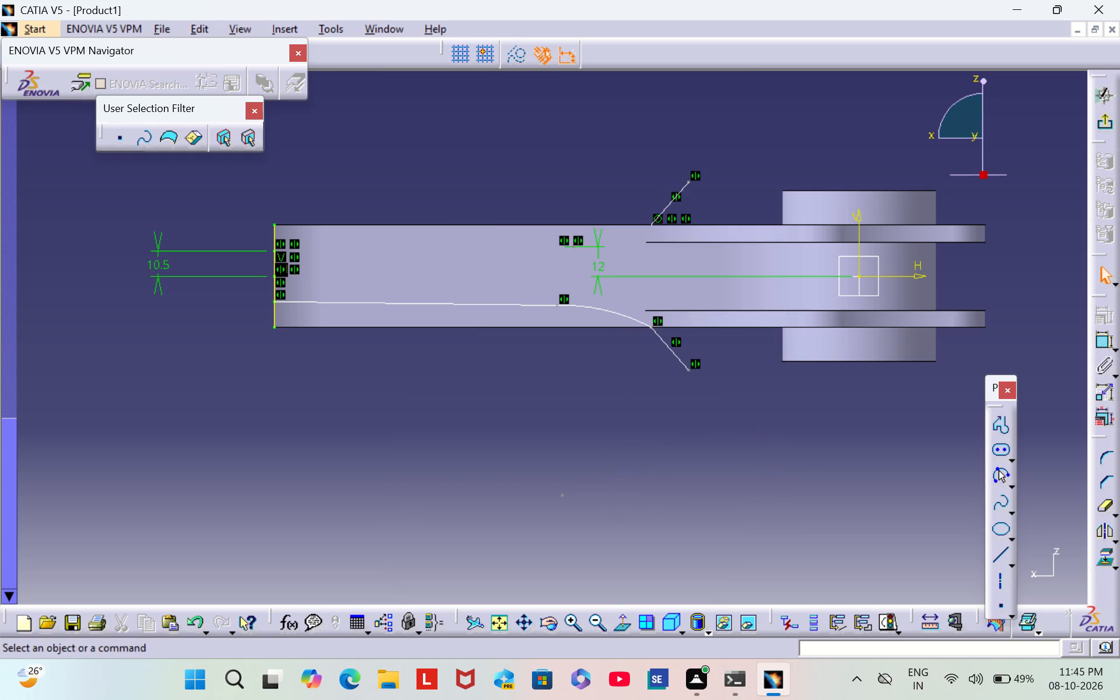
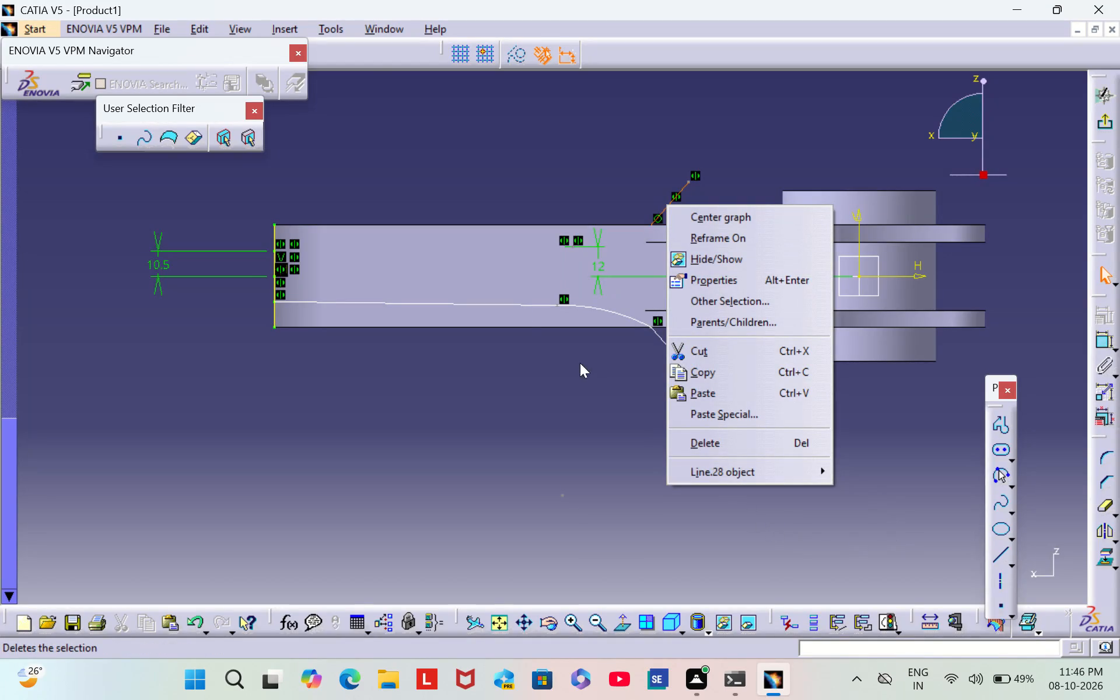
Delete the two slanted lines, the long lower line and the connecting arc from the side-view sketch profile.
click(697, 446)
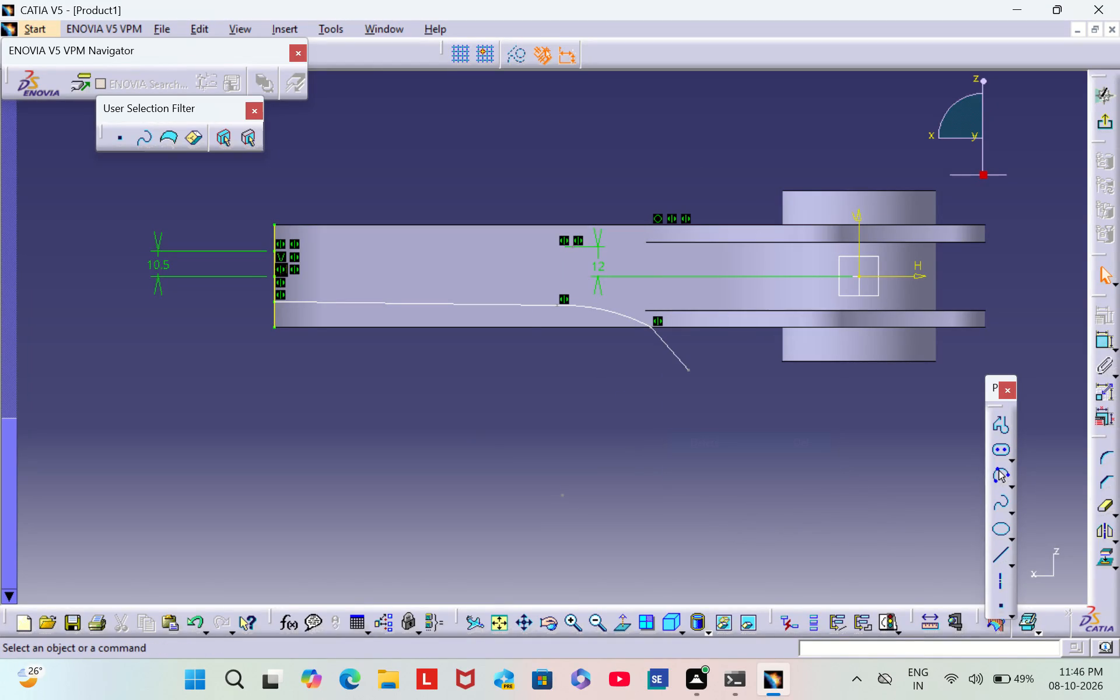
right_click(455, 303)
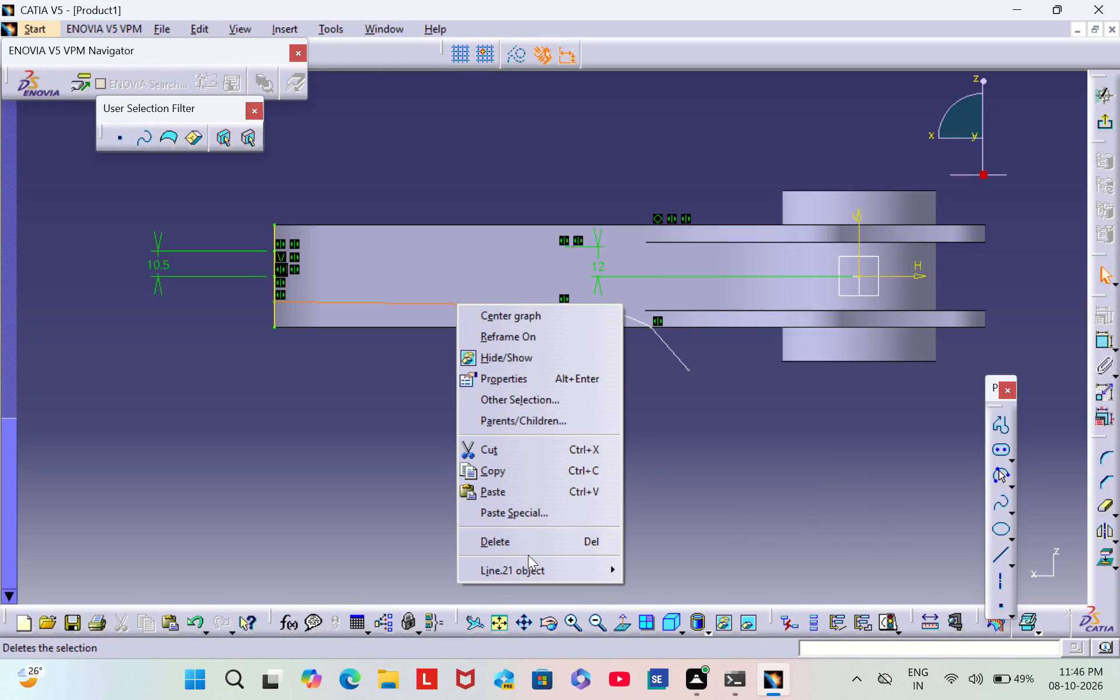
click(508, 541)
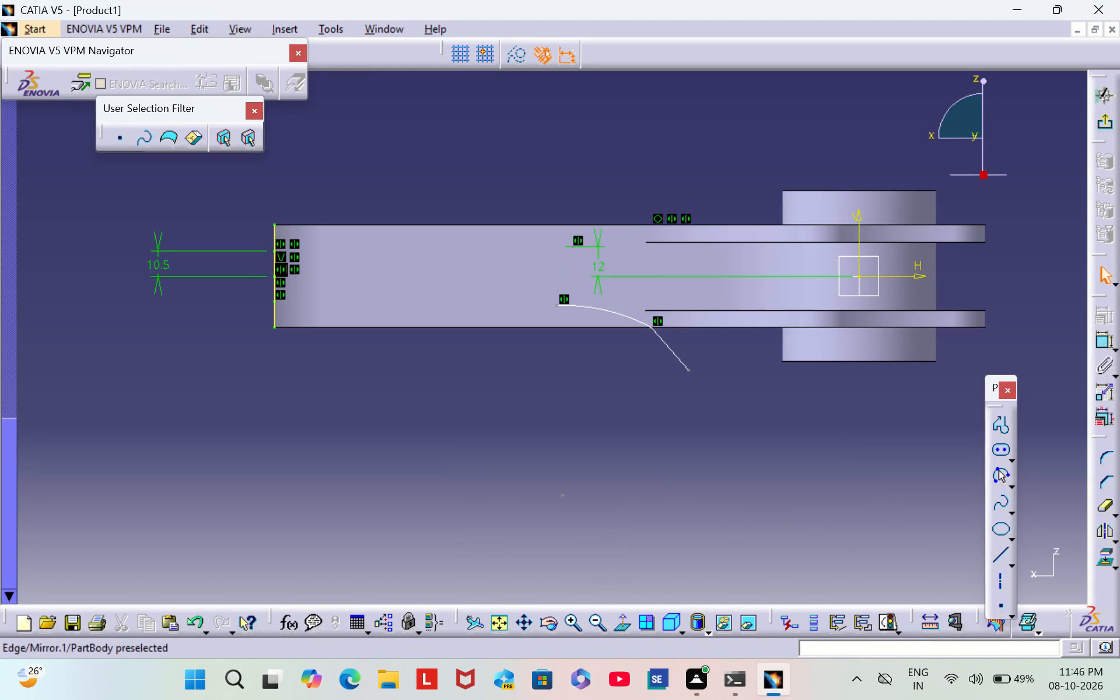
right_click(610, 315)
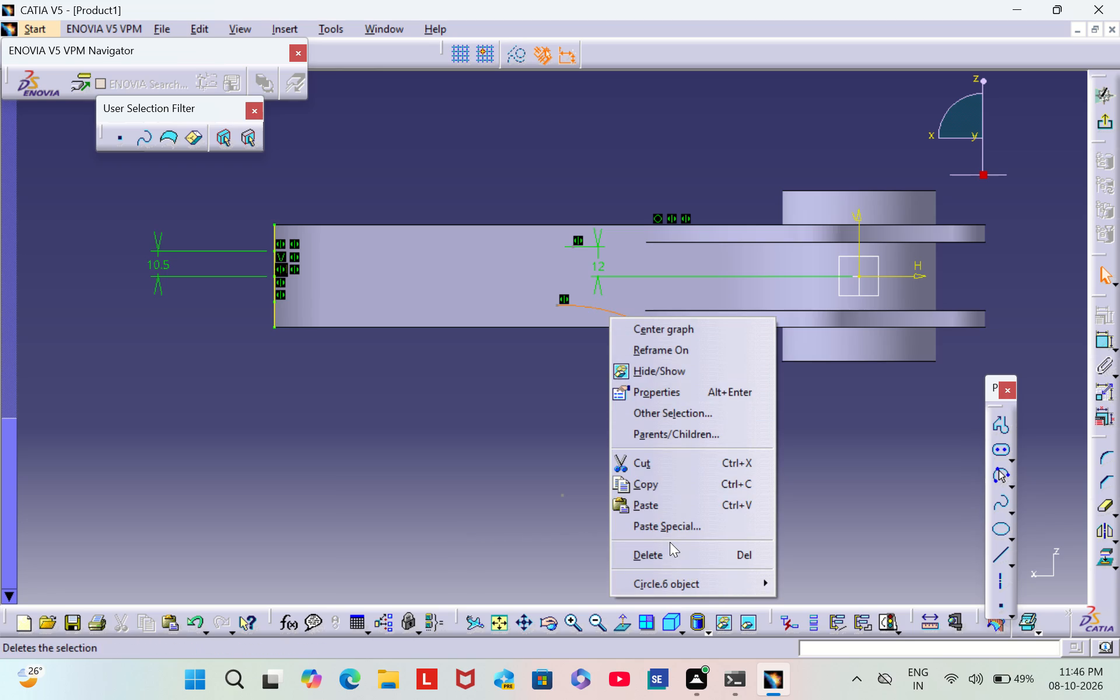
click(668, 559)
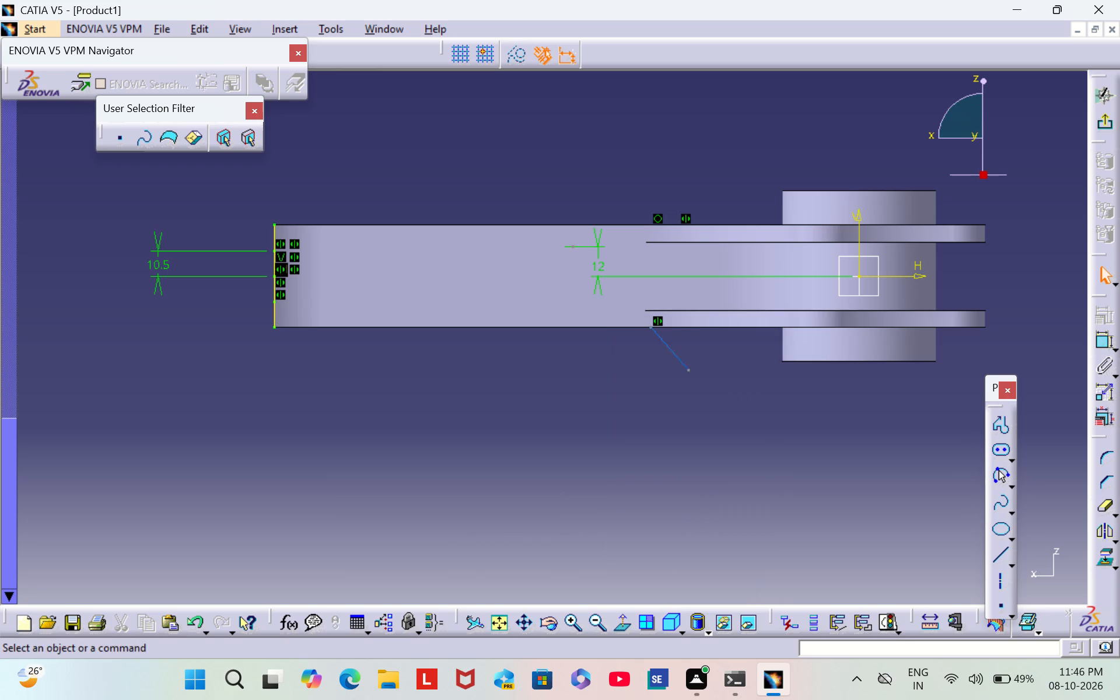
right_click(670, 351)
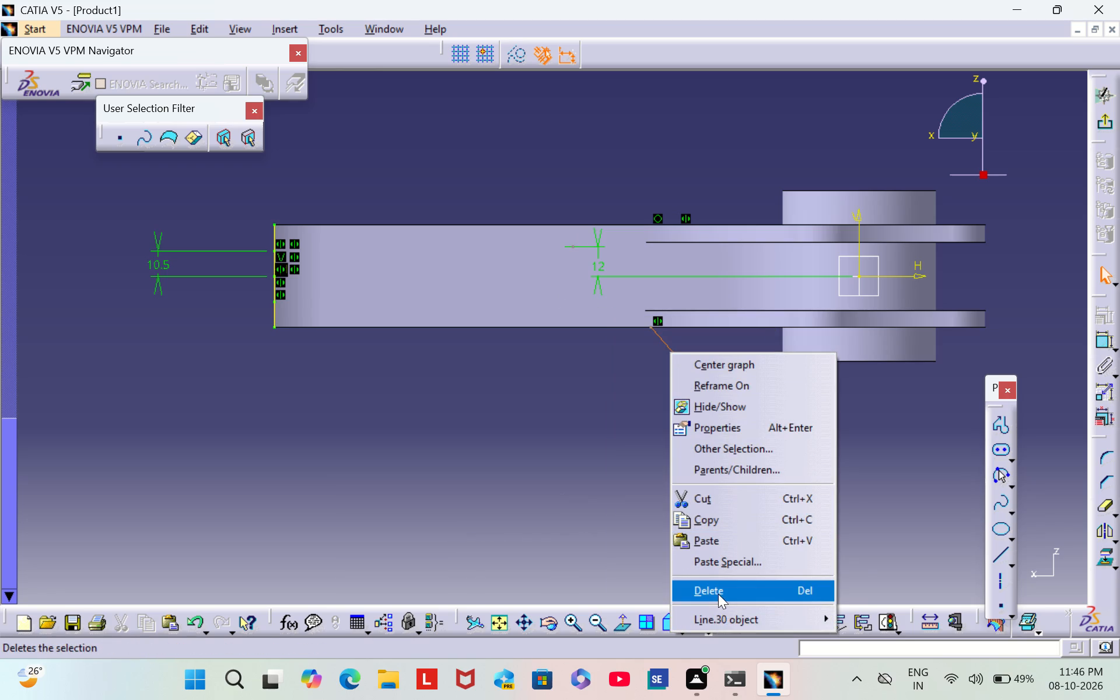
click(718, 594)
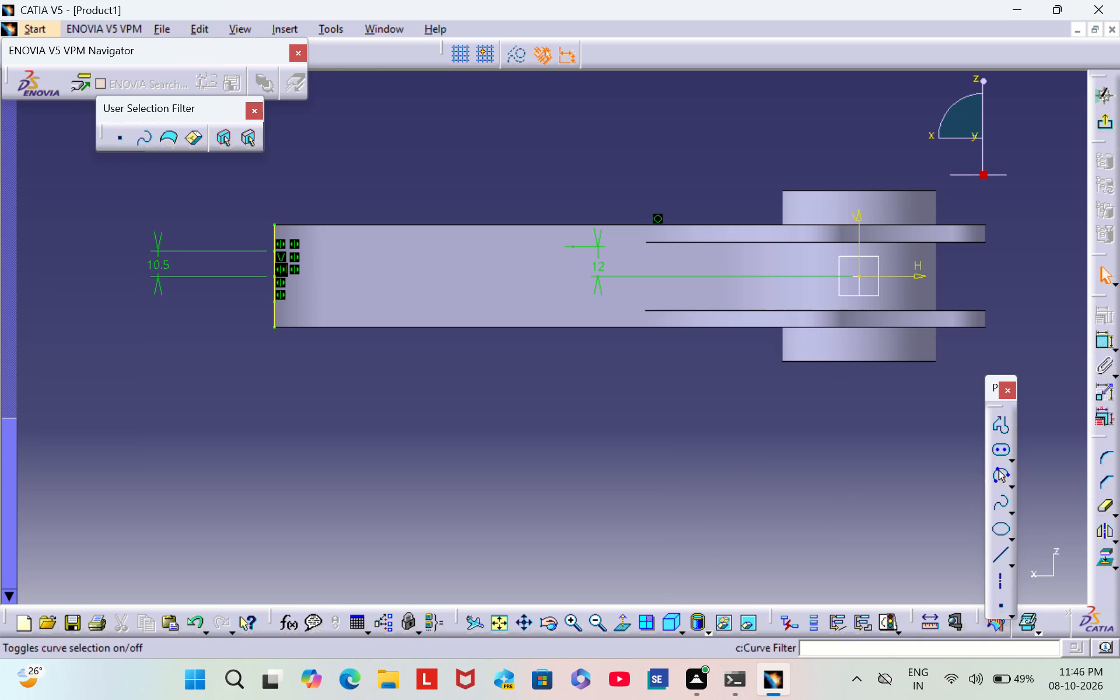
Delete the projected edge, the point and the remaining vertical line at the rod's narrow end from the sketch.
right_click(274, 240)
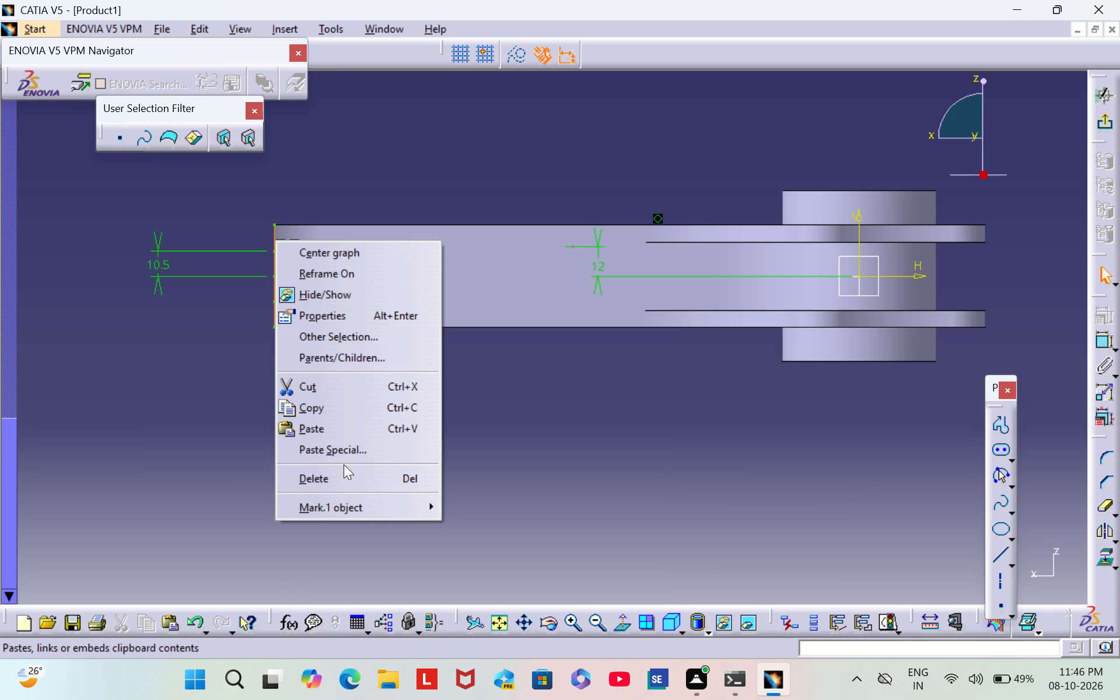
click(342, 475)
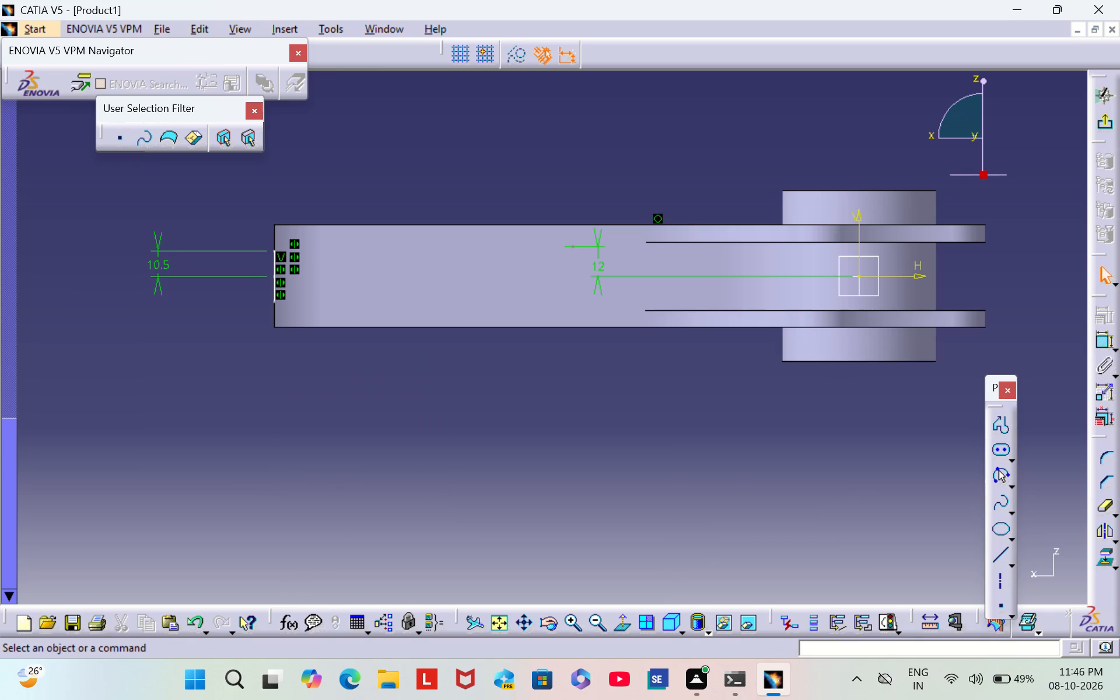
right_click(274, 275)
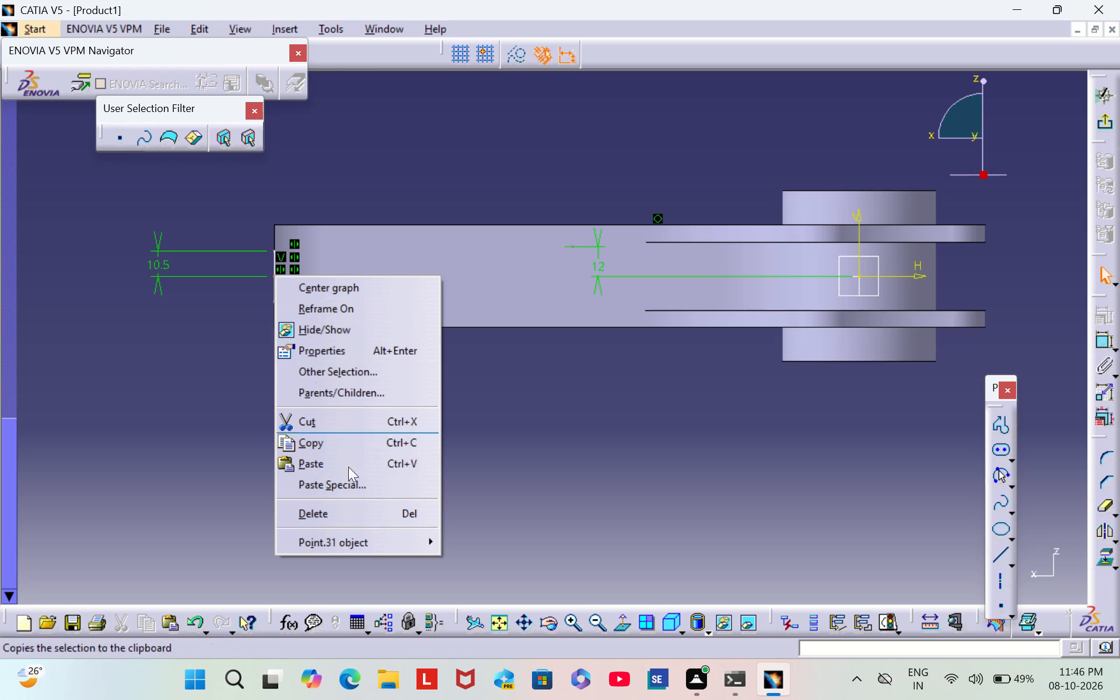
click(363, 515)
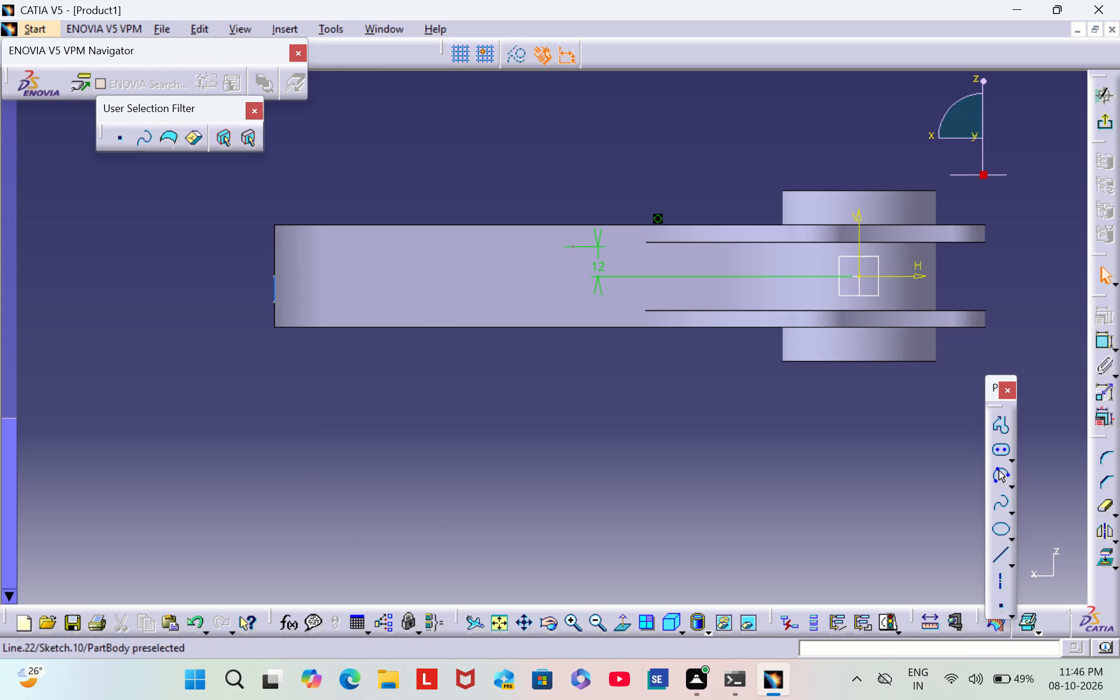
click(277, 285)
right_click(267, 318)
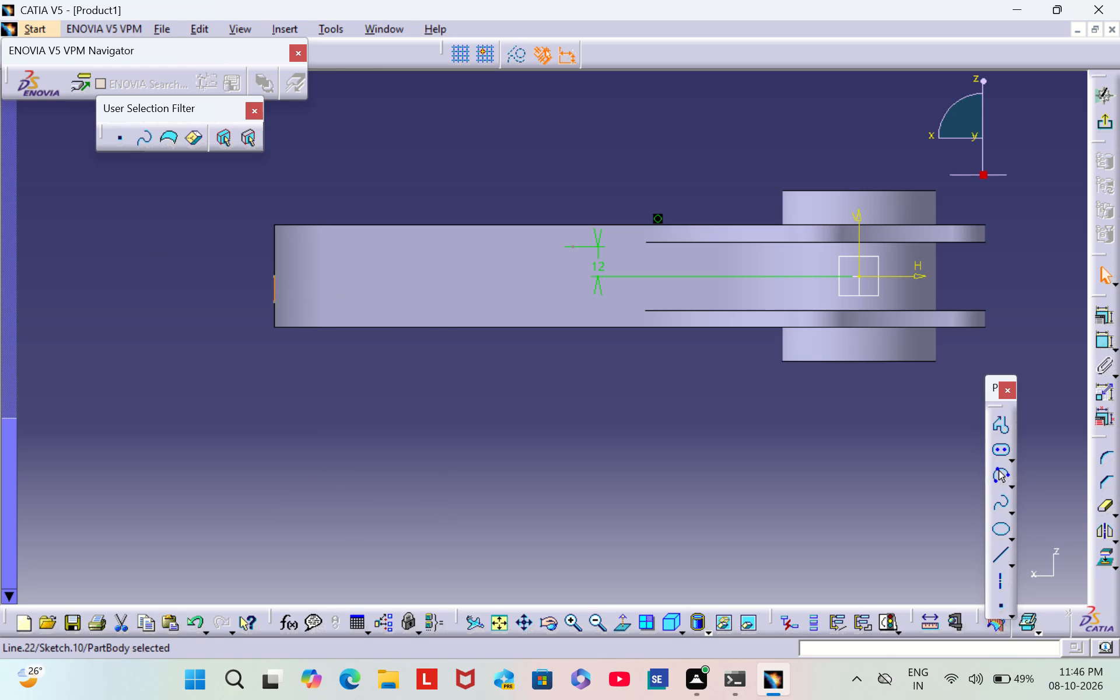
right_click(277, 286)
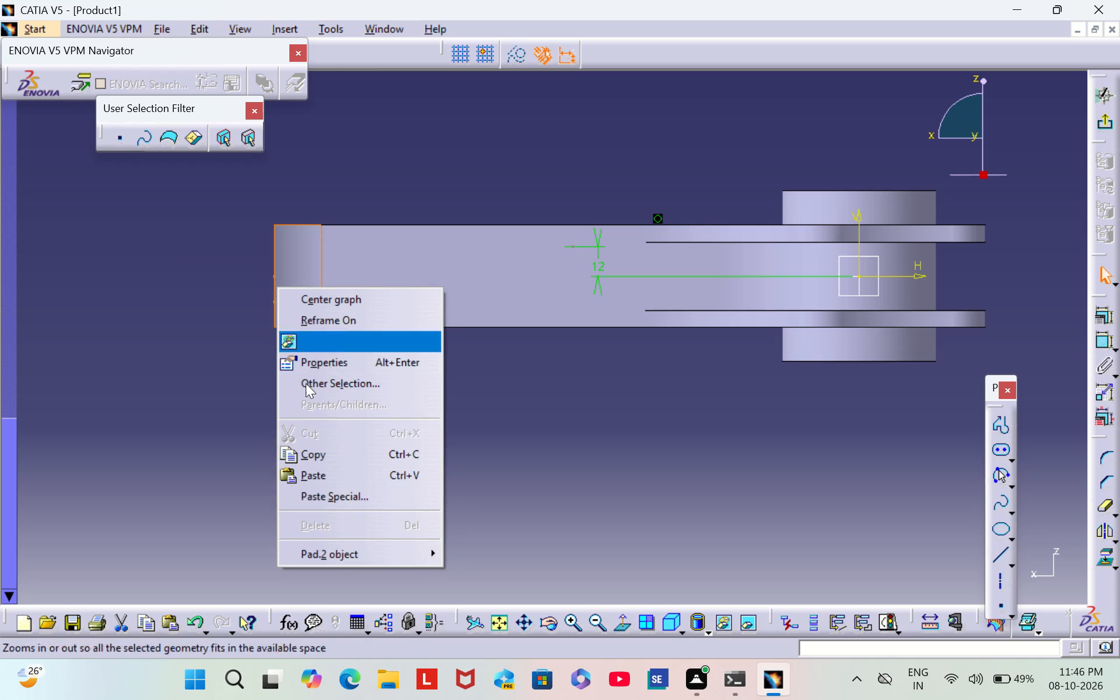
key(Escape)
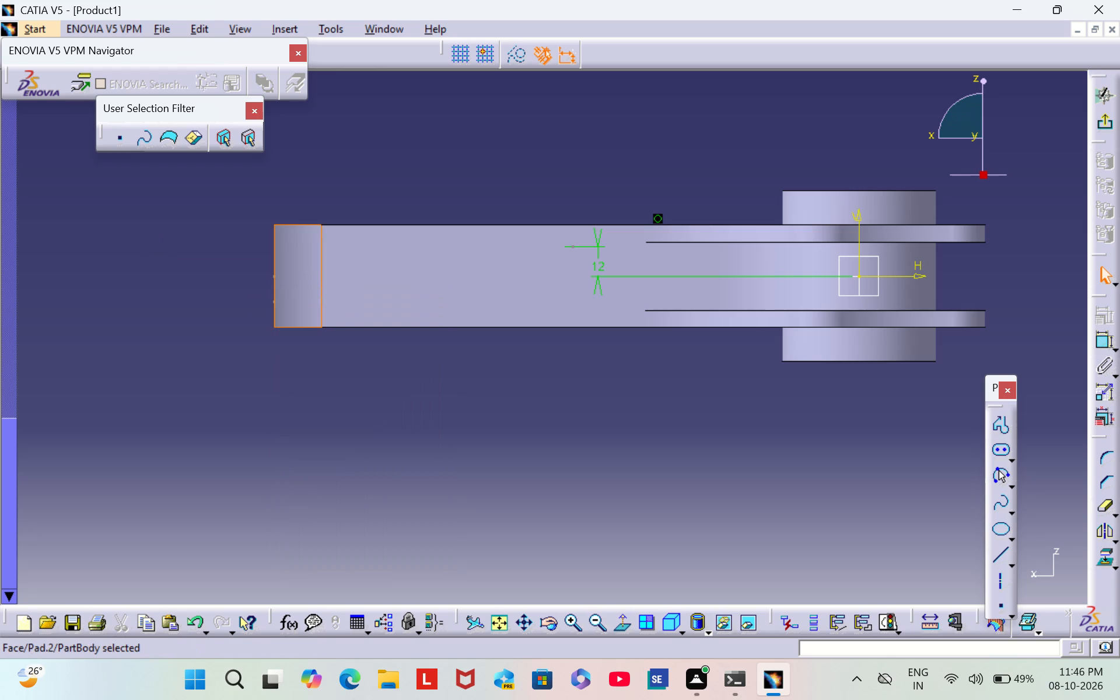
key(Escape)
key(Escape)
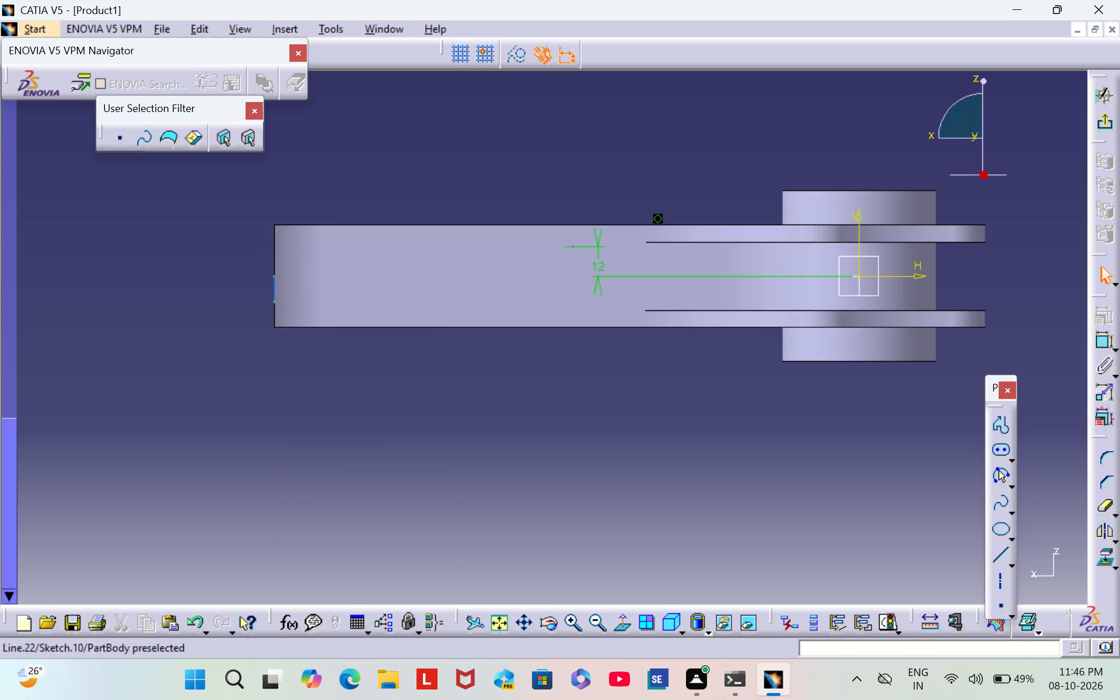
right_click(275, 292)
click(331, 529)
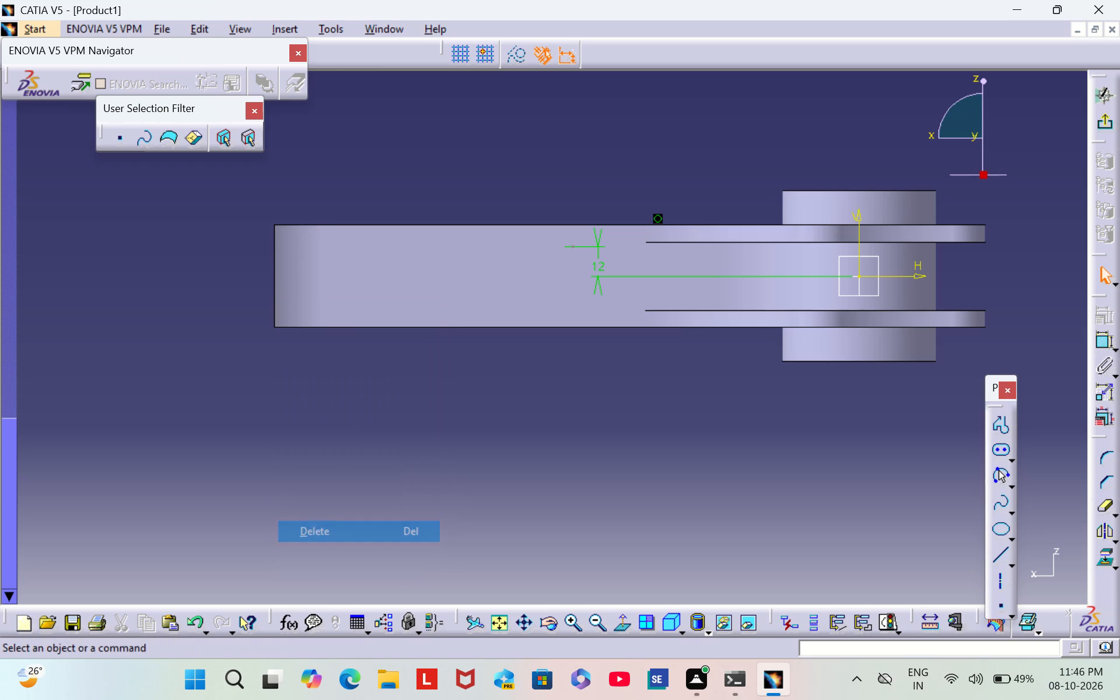
Delete the 12 mm offset dimension, the leftover point and the coincidence constraint, and exit the emptied sketch.
right_click(596, 266)
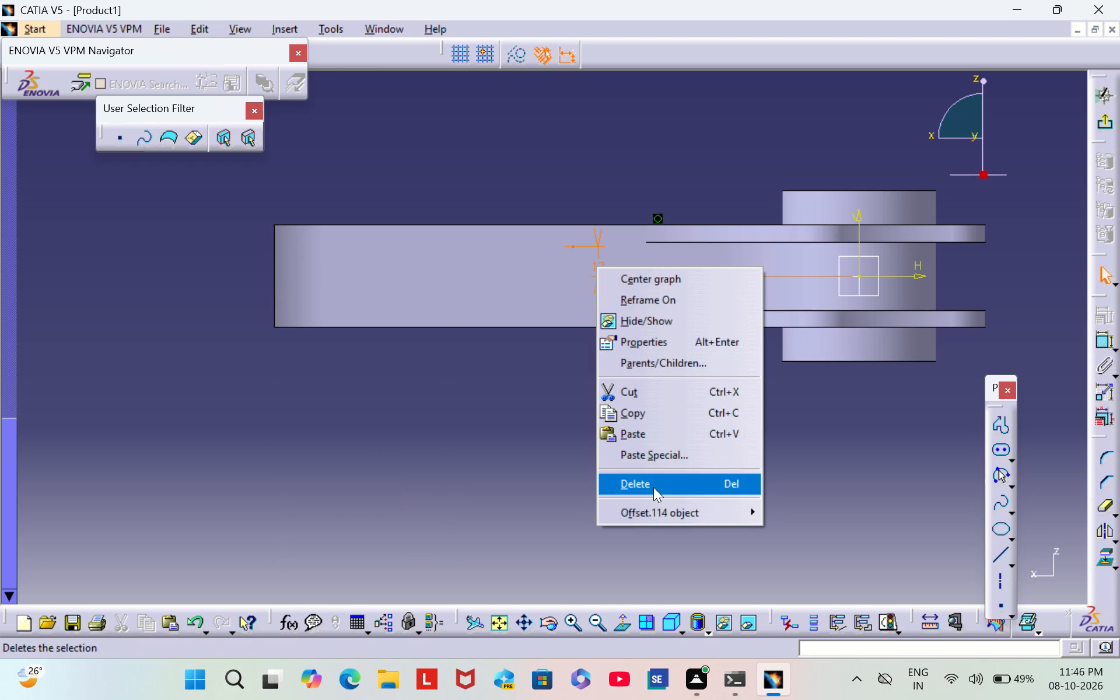
click(654, 488)
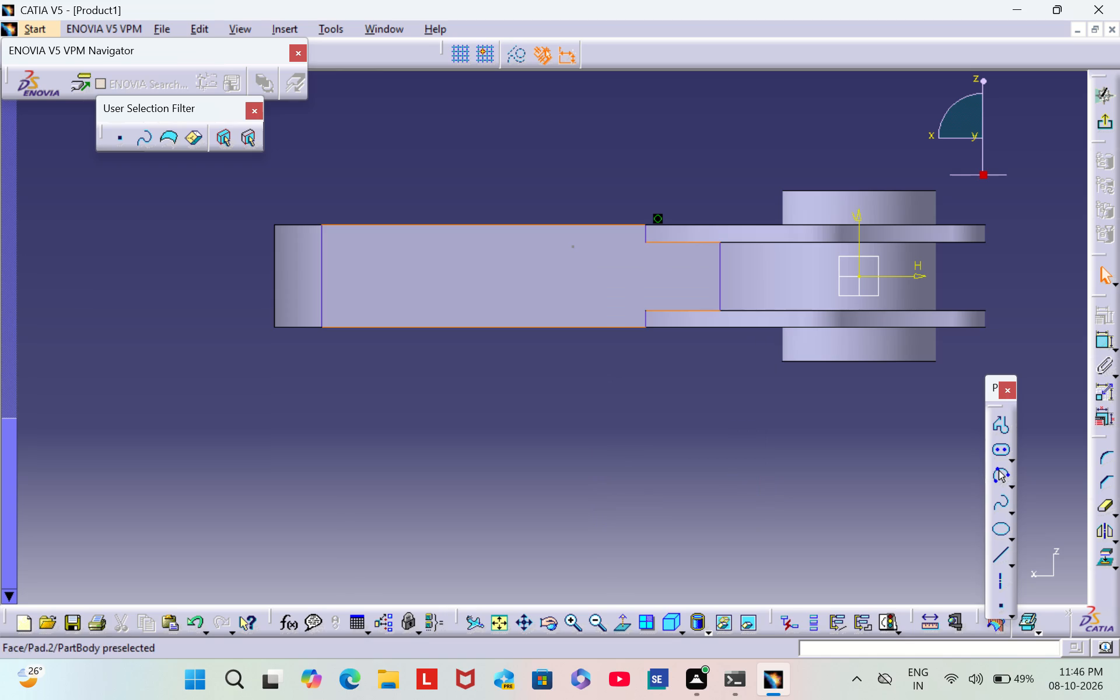
right_click(571, 247)
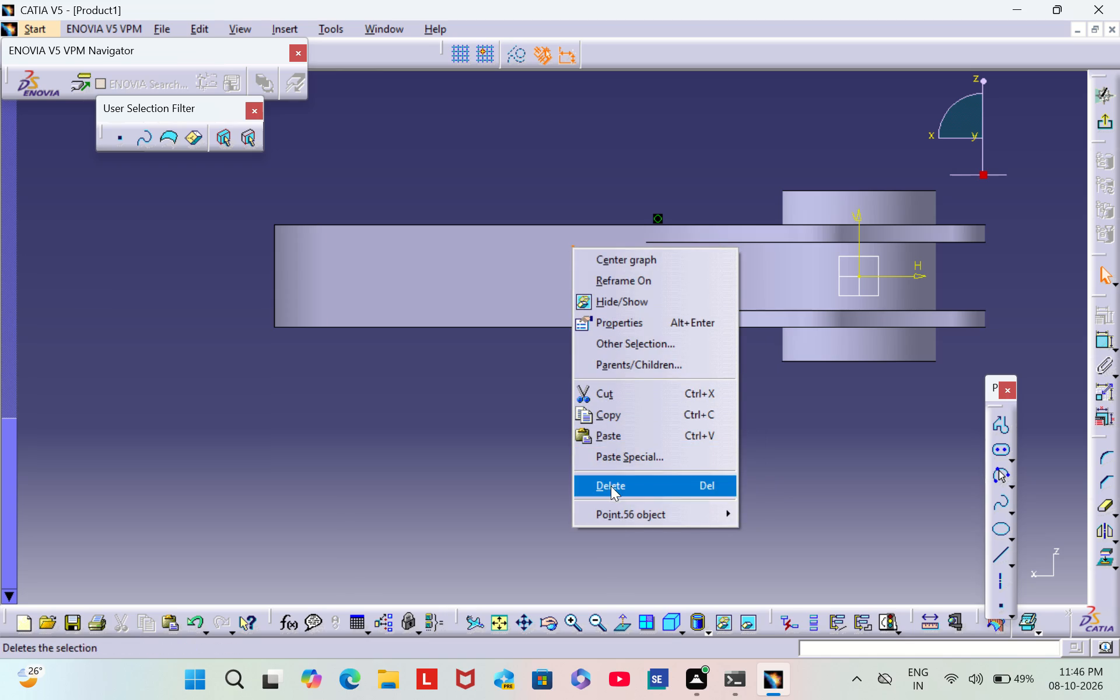
click(611, 486)
right_click(659, 216)
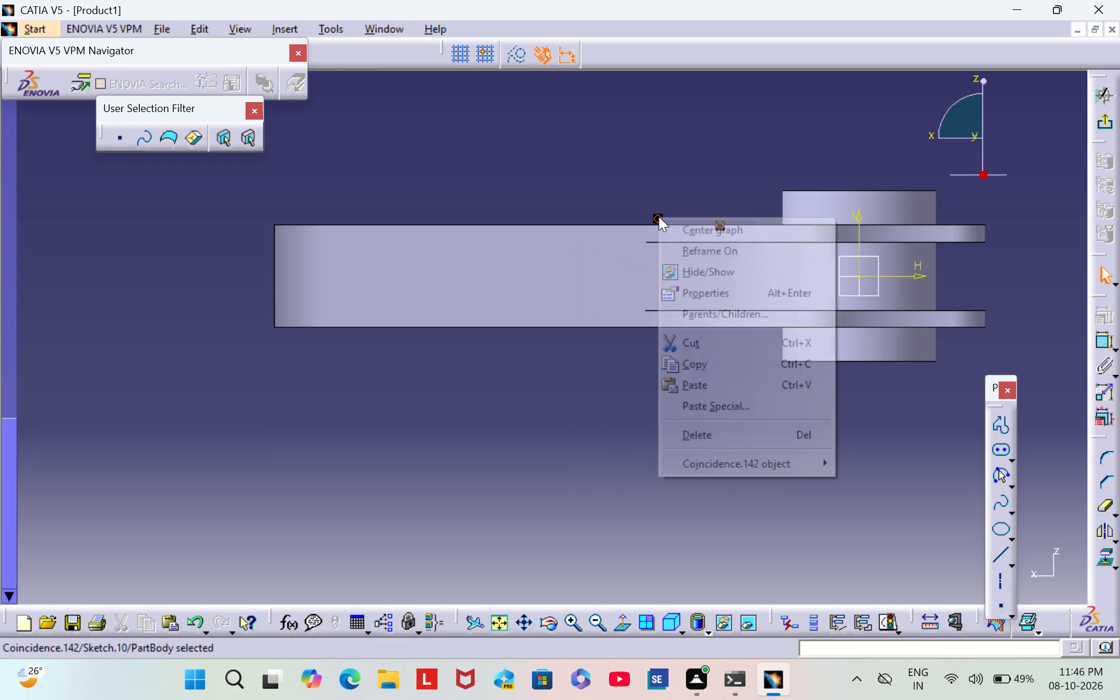
click(704, 433)
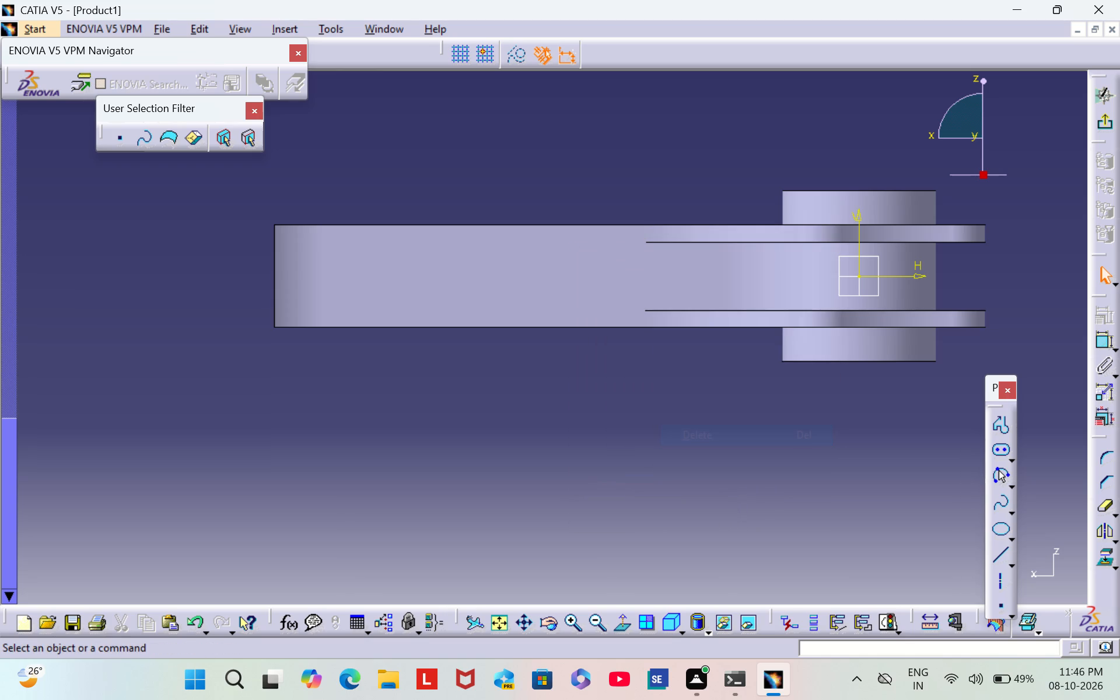
click(1107, 120)
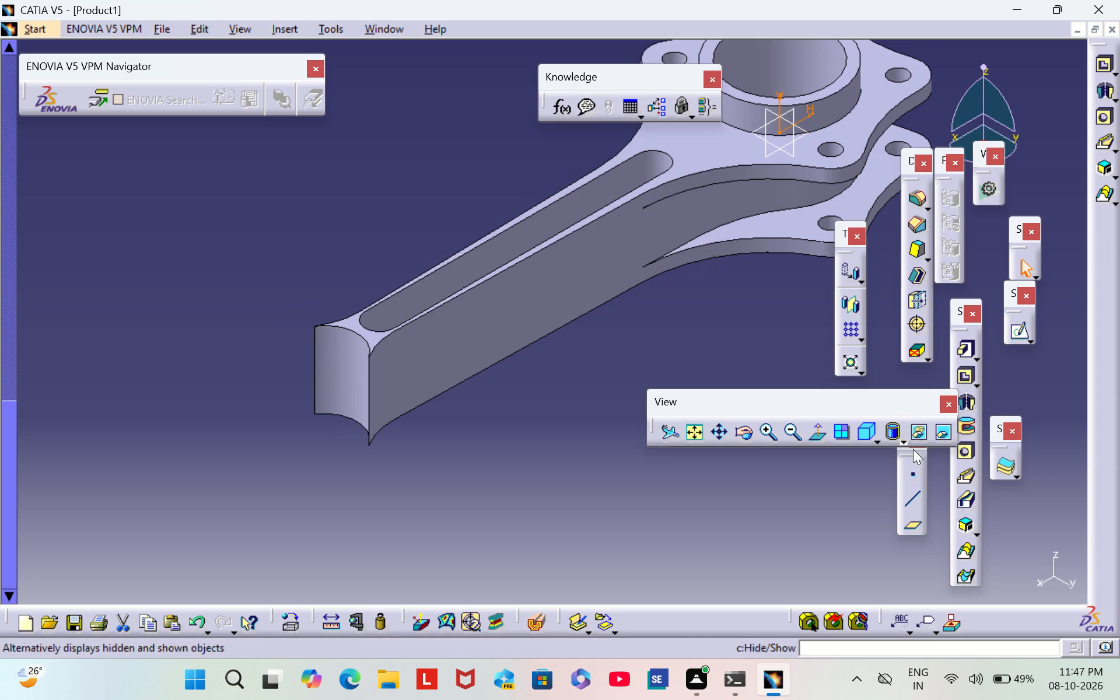
Start a new sketch on the xy plane of the connecting rod part.
click(867, 425)
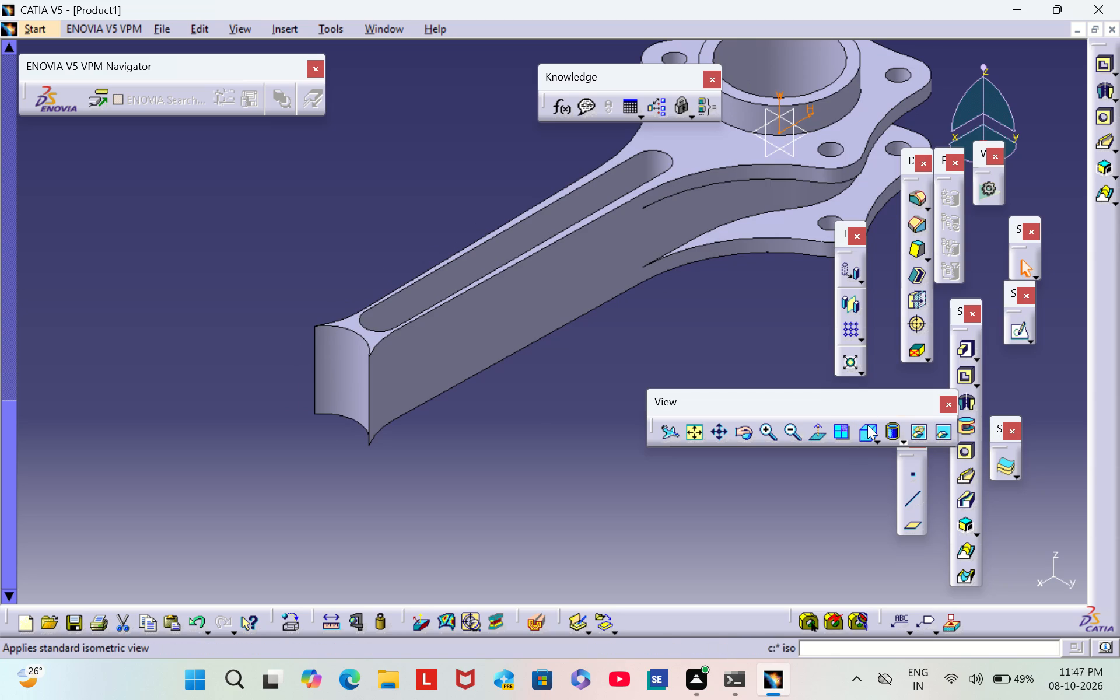
click(867, 425)
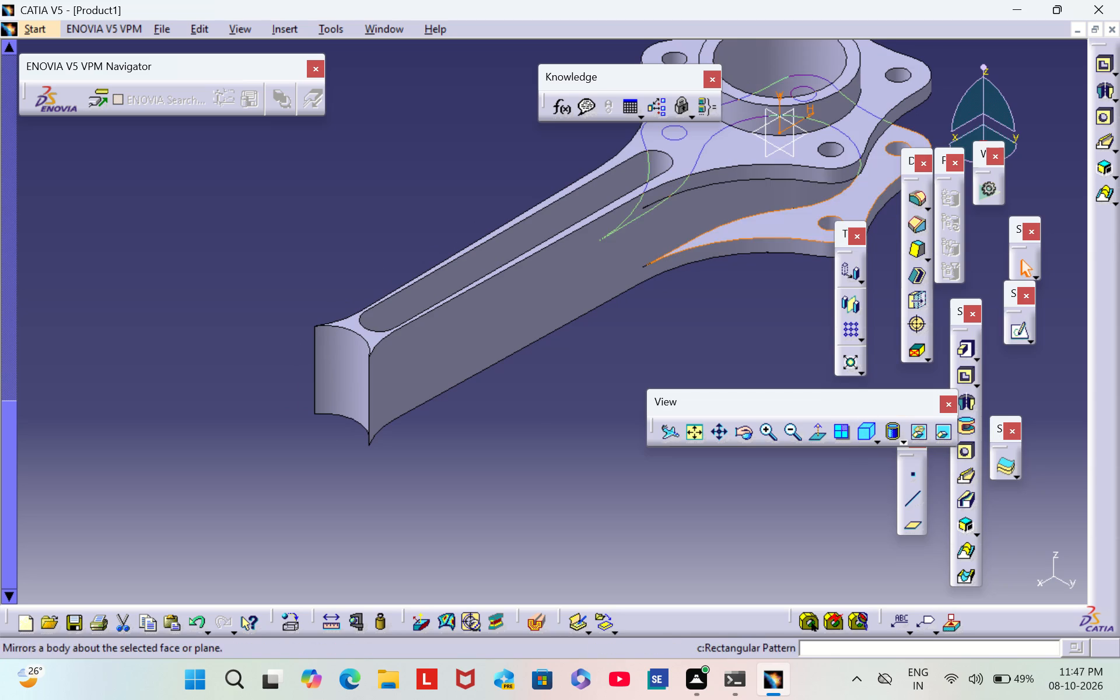
middle_drag(794, 234, 734, 292)
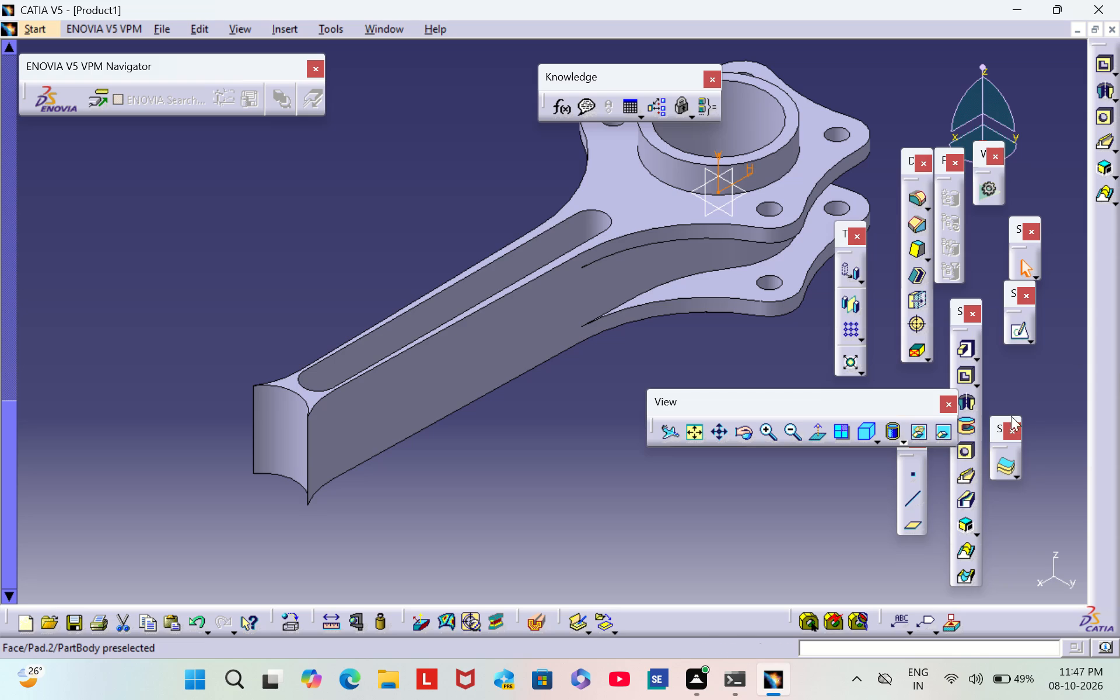
click(278, 425)
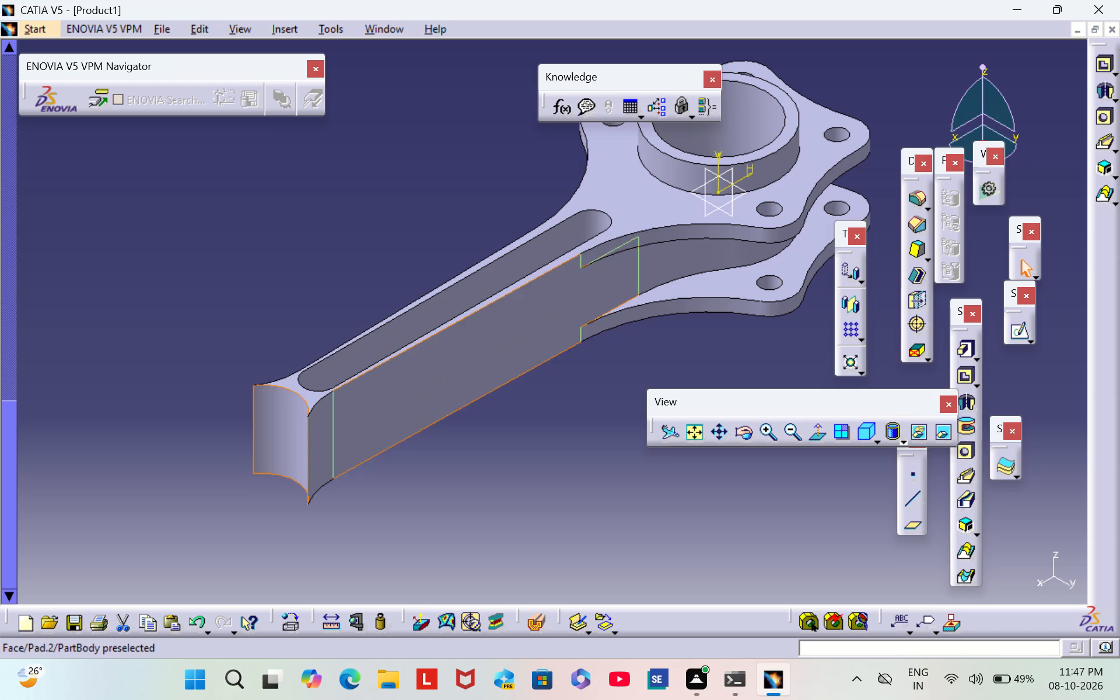
click(740, 197)
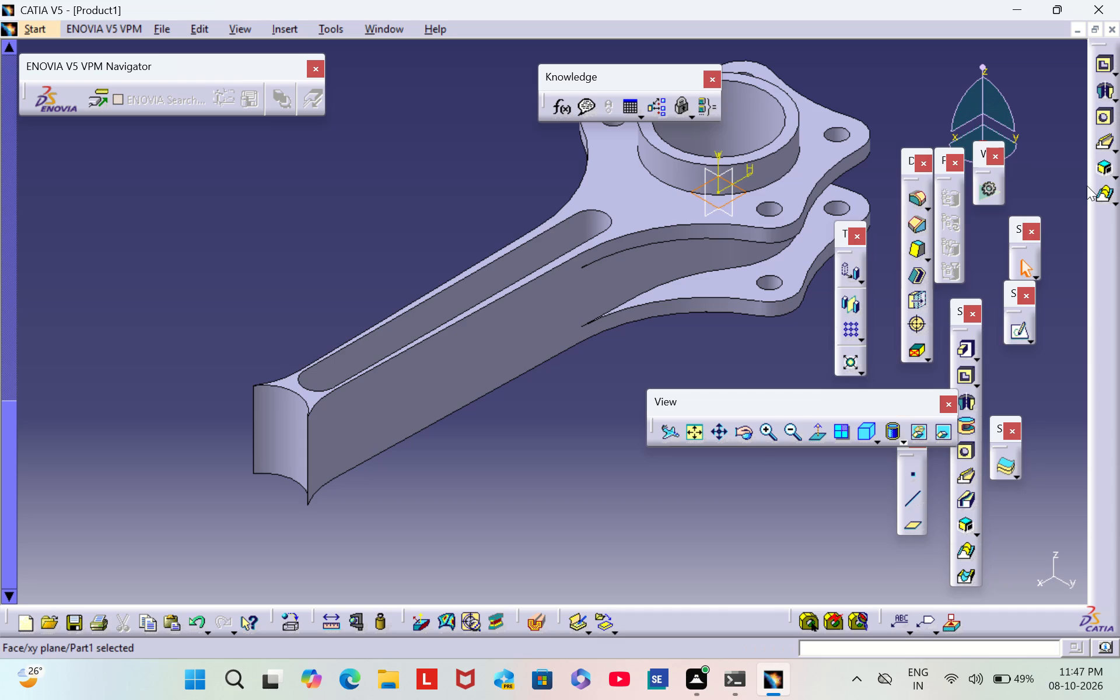
click(1010, 334)
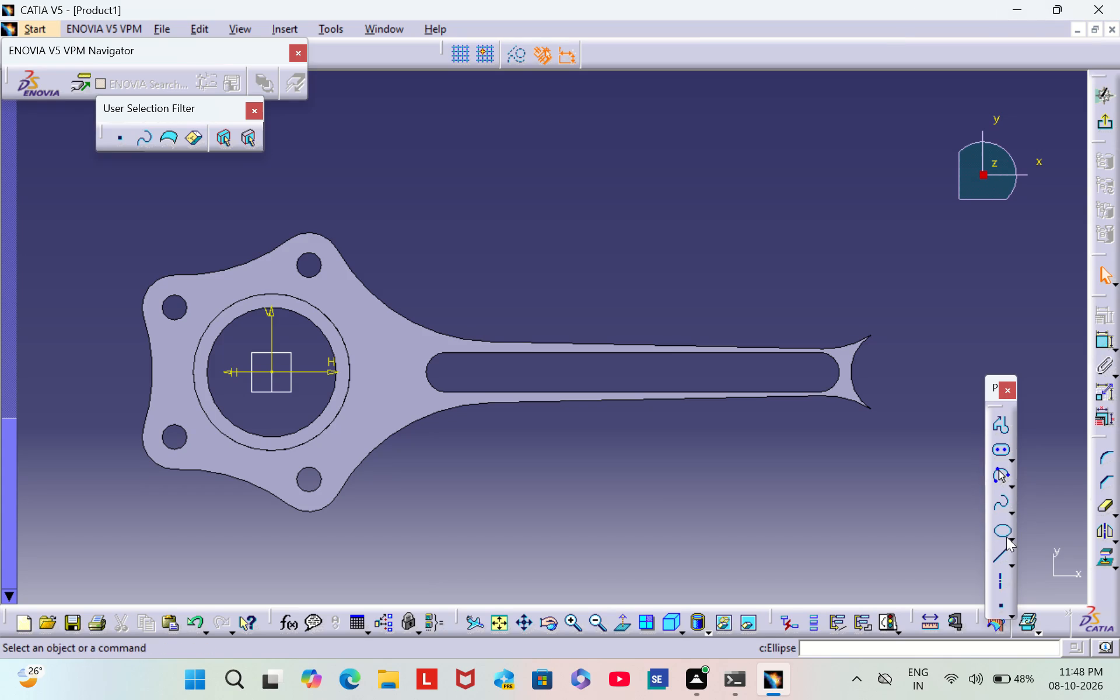
Sketch a circle beyond the rod's concave narrow end, centred on the horizontal axis about 254.7 mm from the origin.
click(1012, 480)
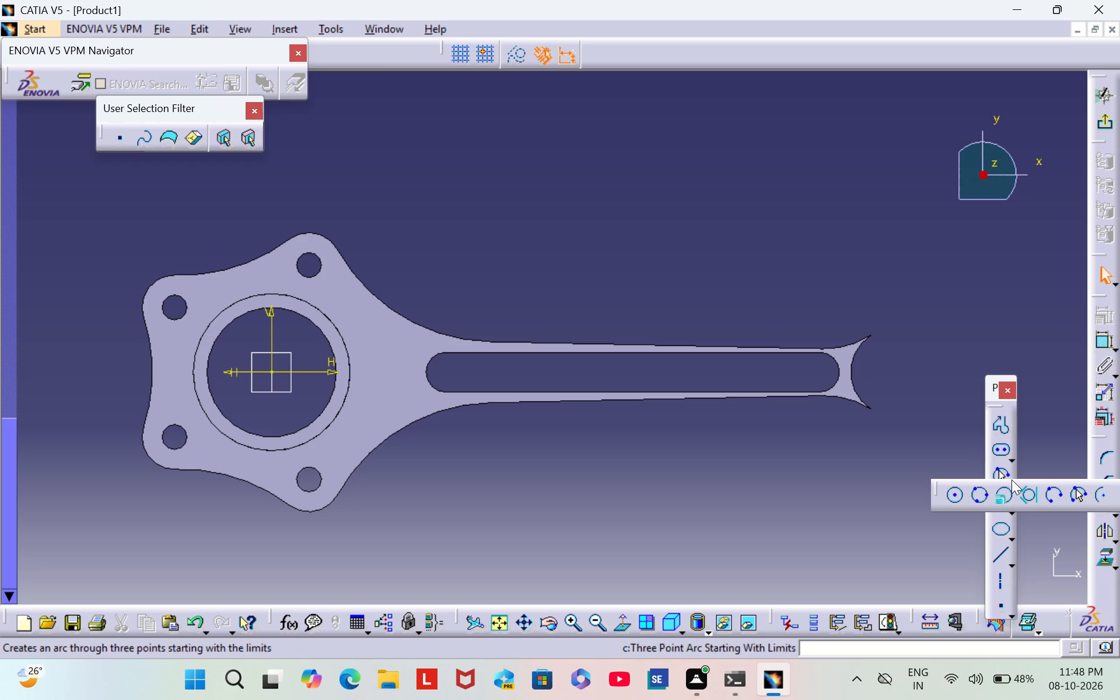
click(956, 499)
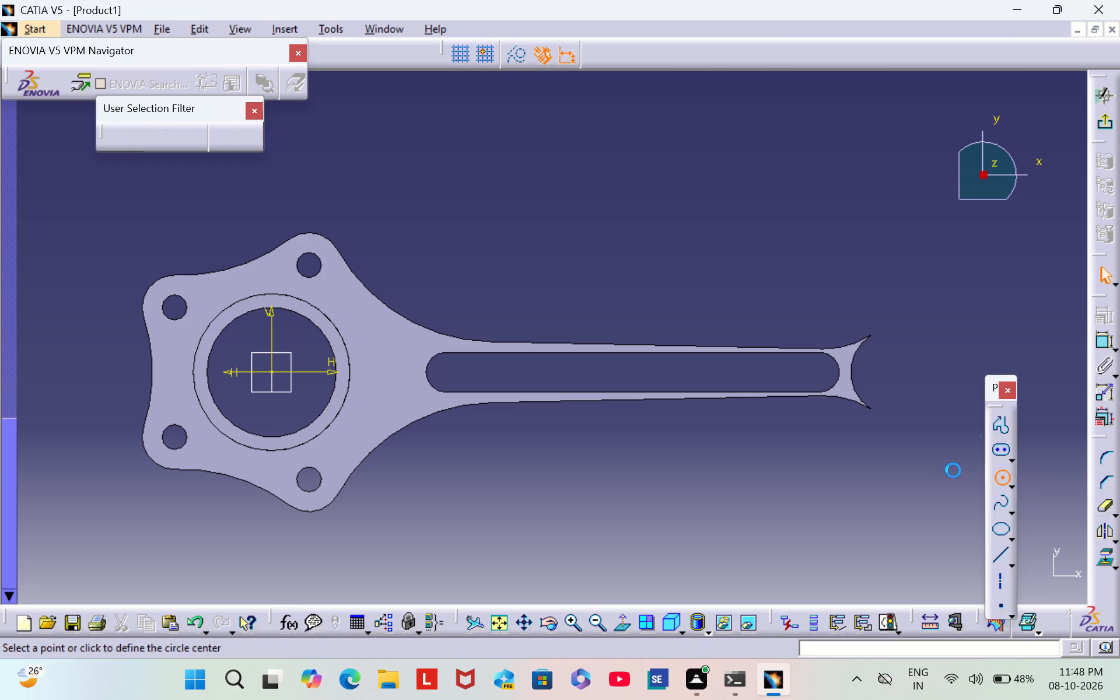
click(907, 373)
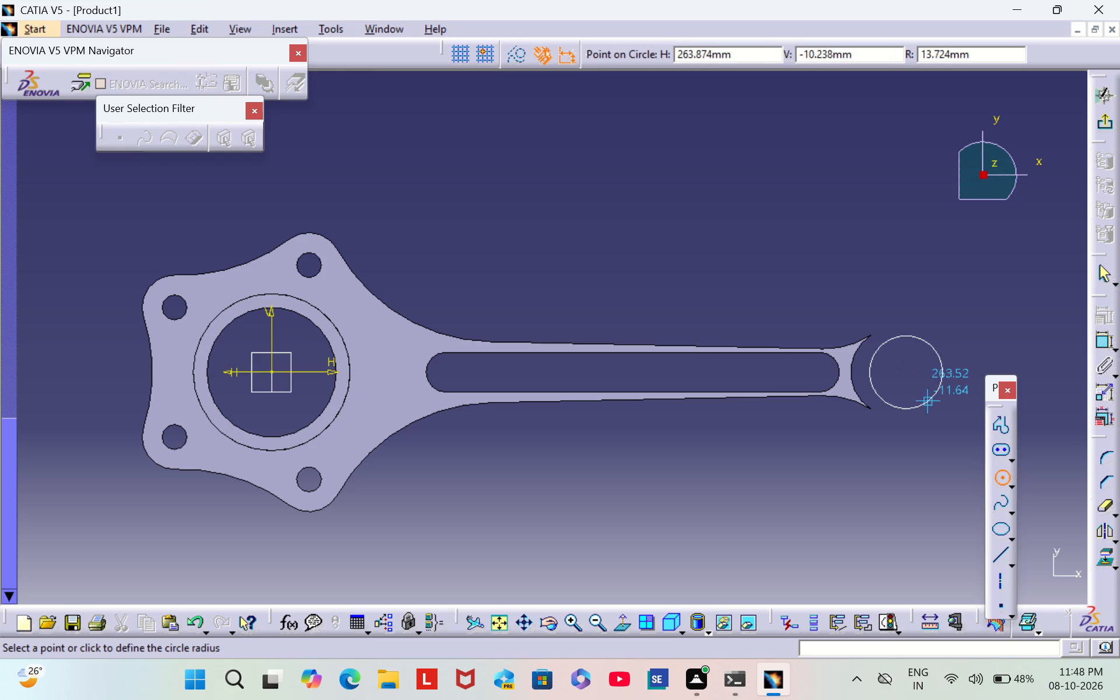
click(928, 401)
click(878, 523)
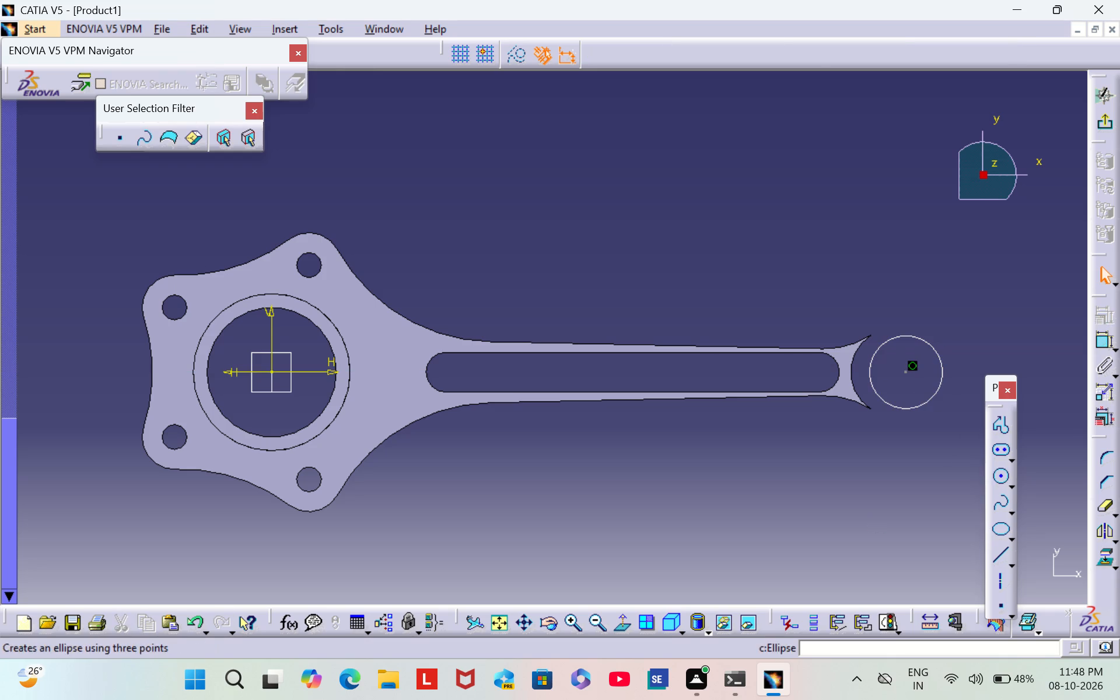
Sketch a larger concentric circle around the first one, reaching the rod's concave end.
click(1003, 485)
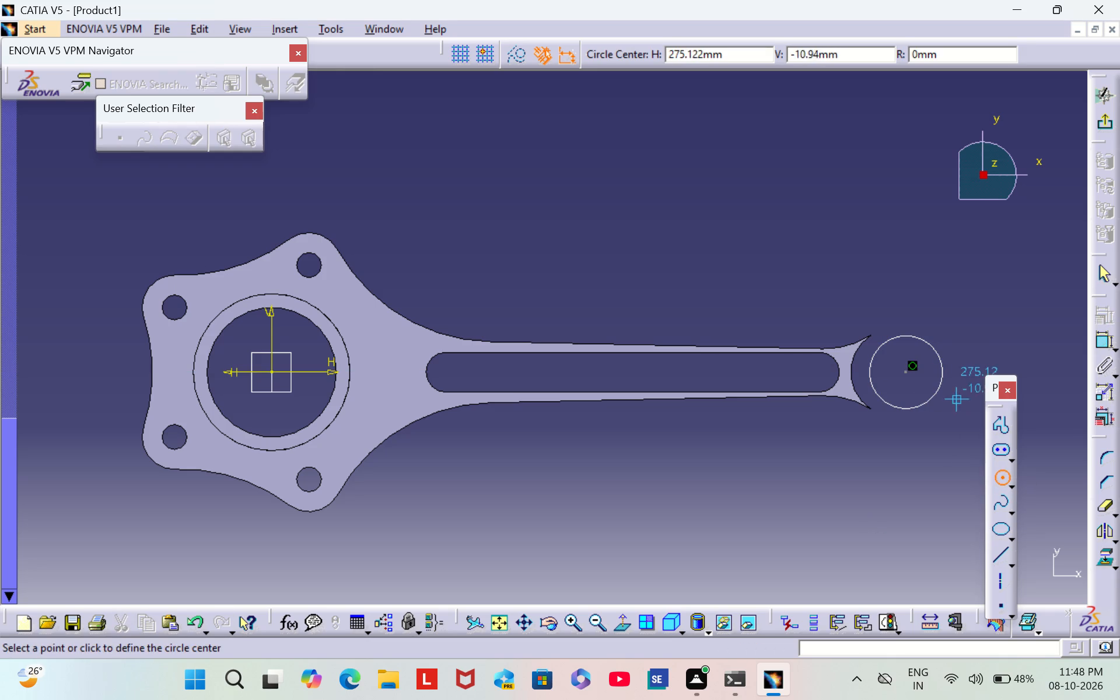
click(904, 369)
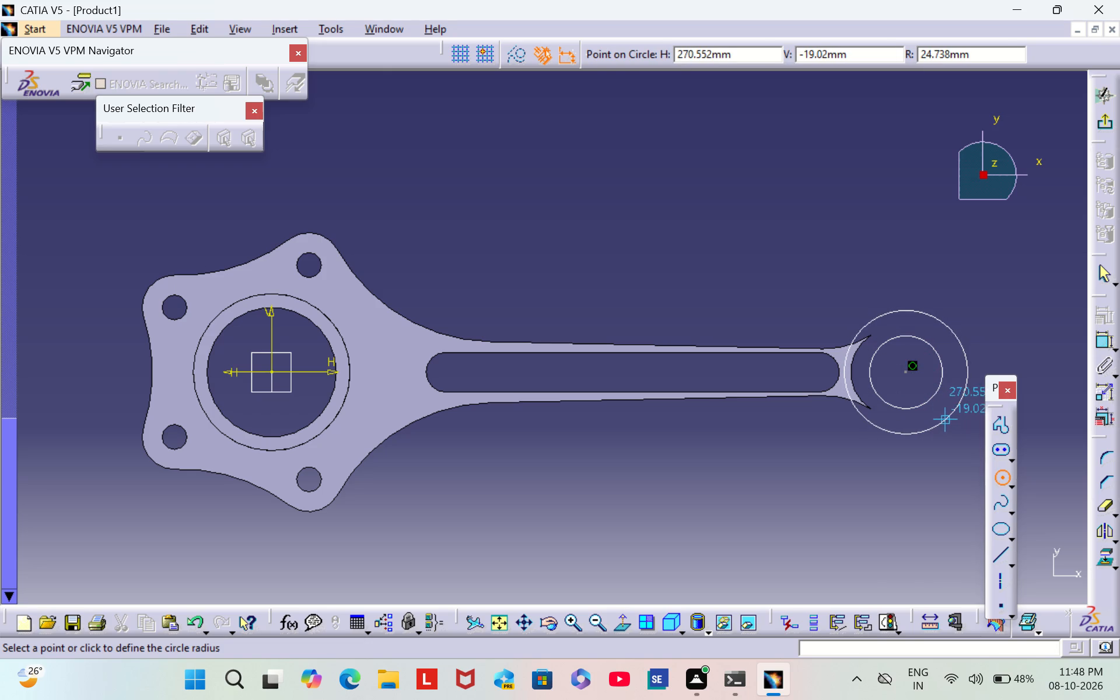
click(946, 407)
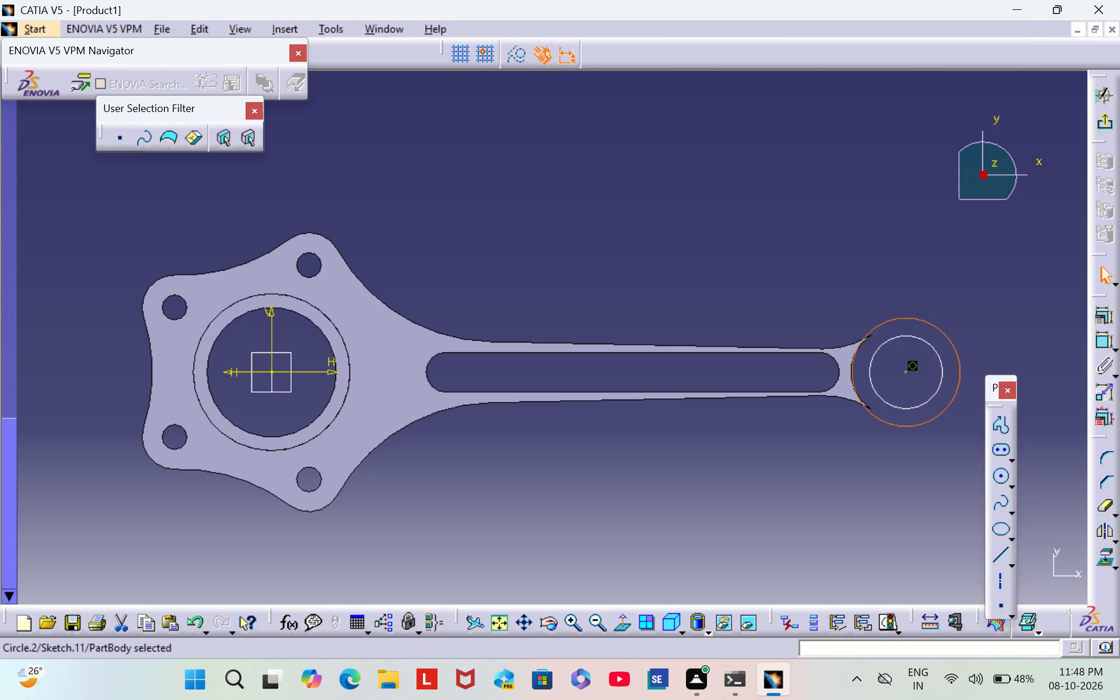
Dimension the outer circle of the small-end ring with a radius of 35 mm.
click(958, 353)
click(1108, 348)
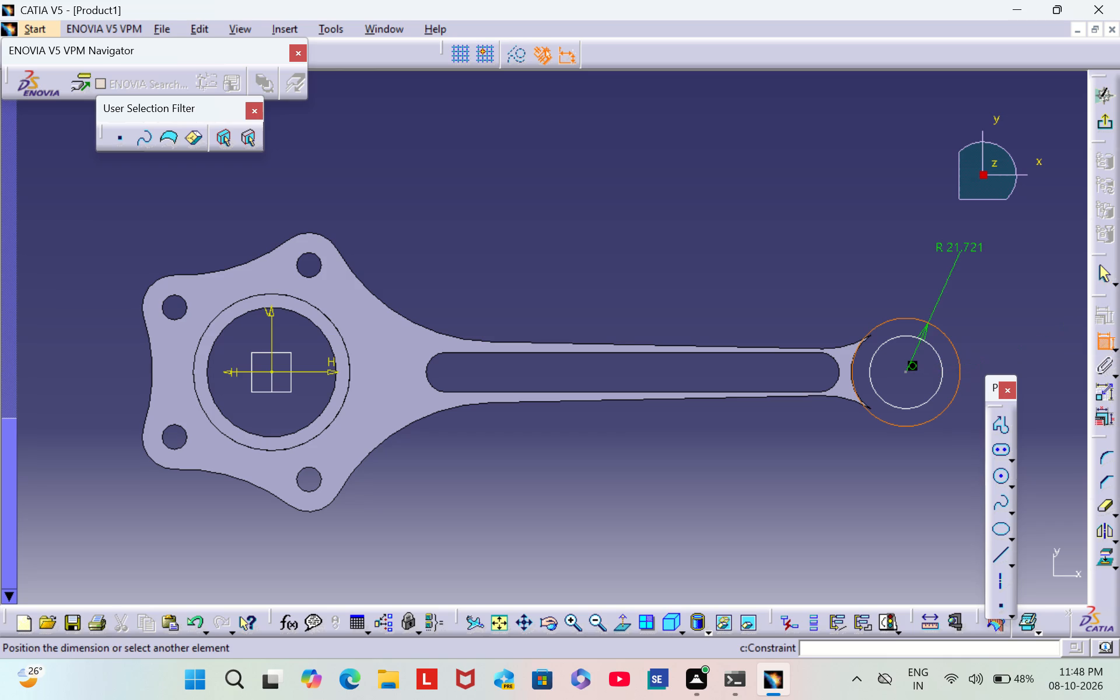
click(946, 224)
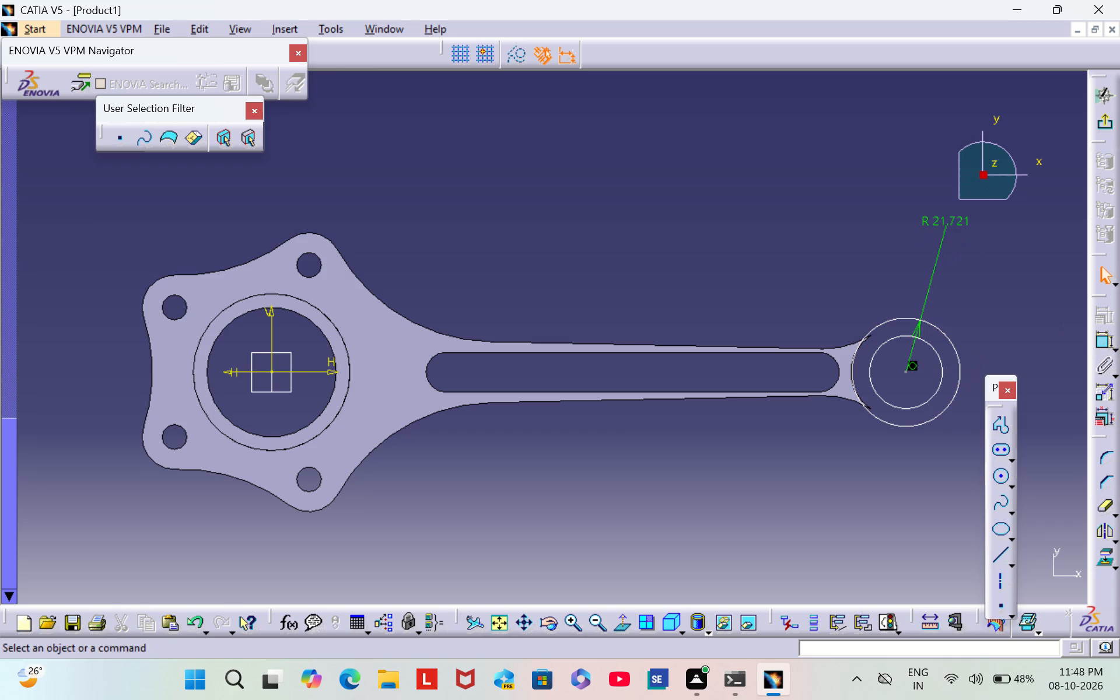
click(943, 220)
double_click(943, 220)
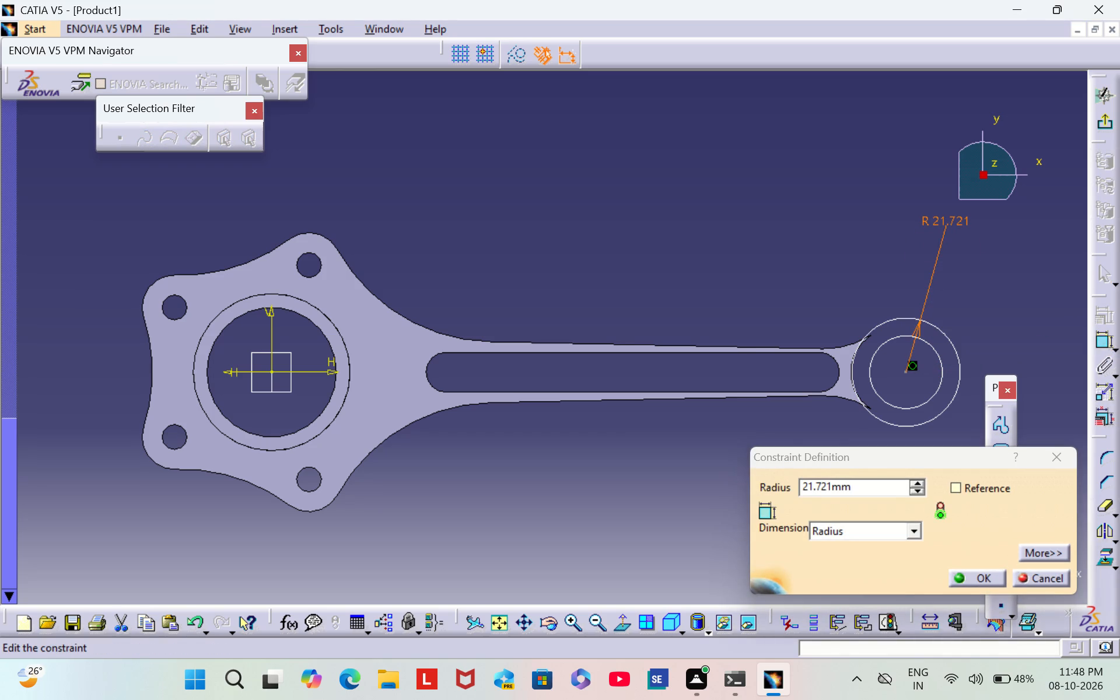
key(BackSpace)
double_click(934, 220)
key(BackSpace)
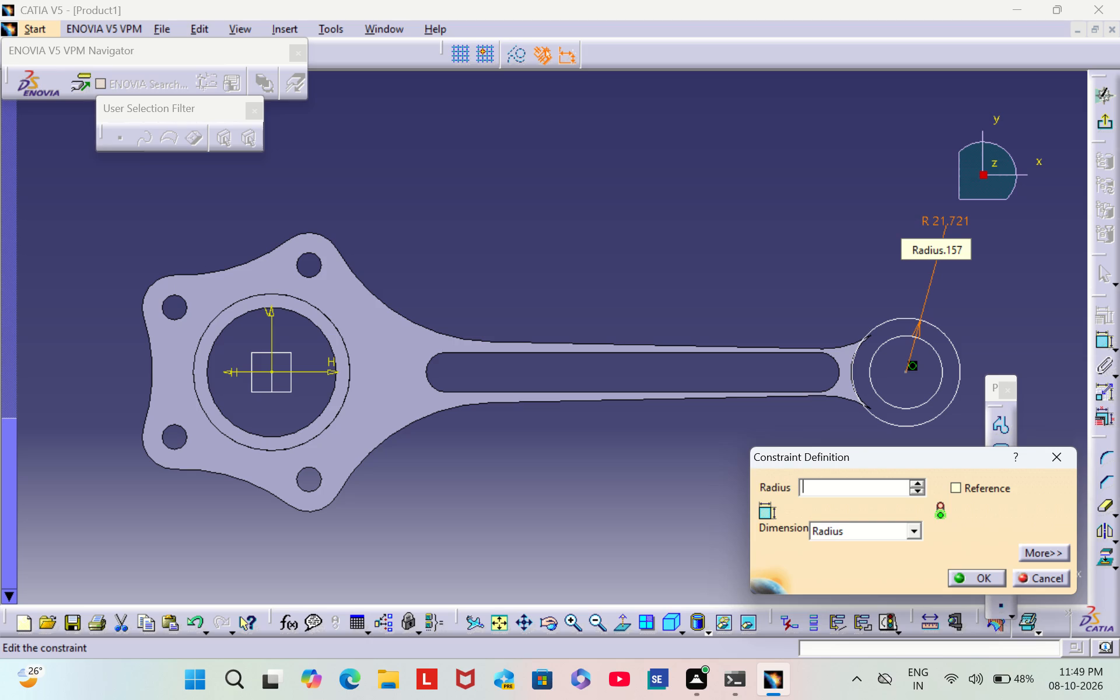
text(35)
key(Return)
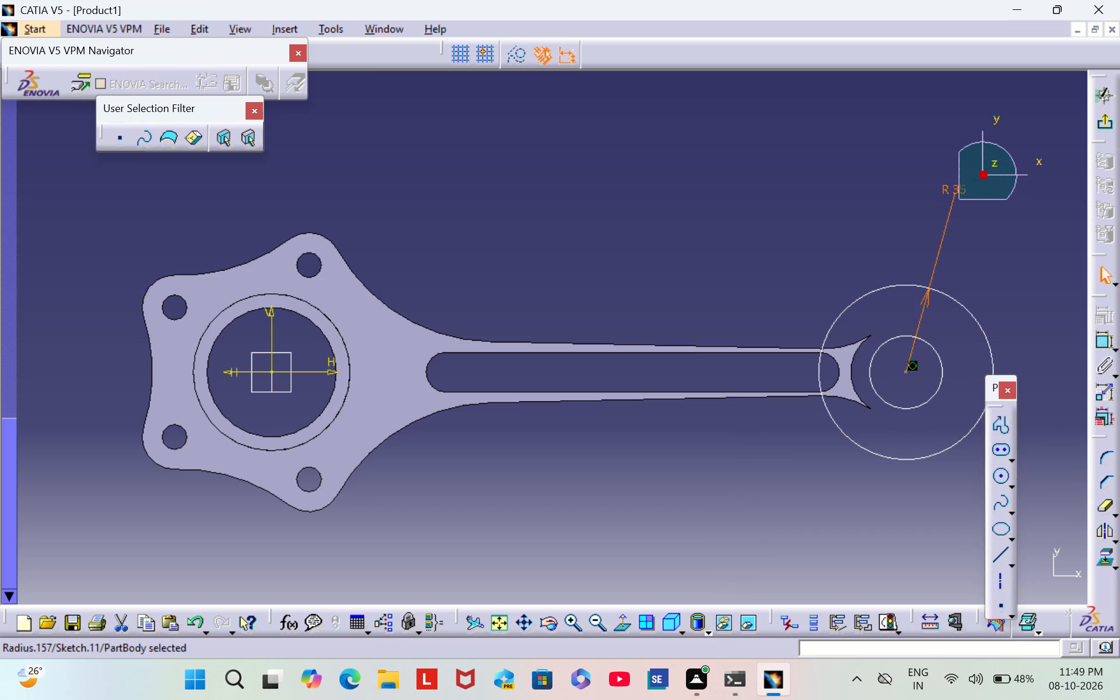
click(1028, 249)
Dimension the inner circle of the small-end ring with a radius of 24 mm.
click(1102, 346)
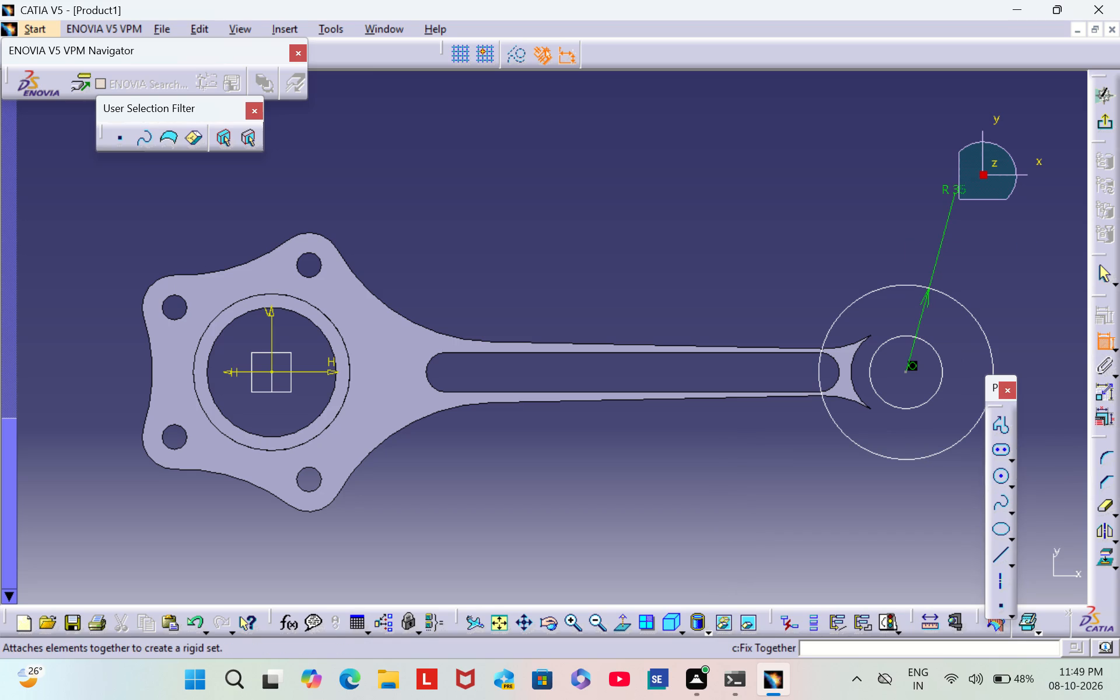
click(939, 376)
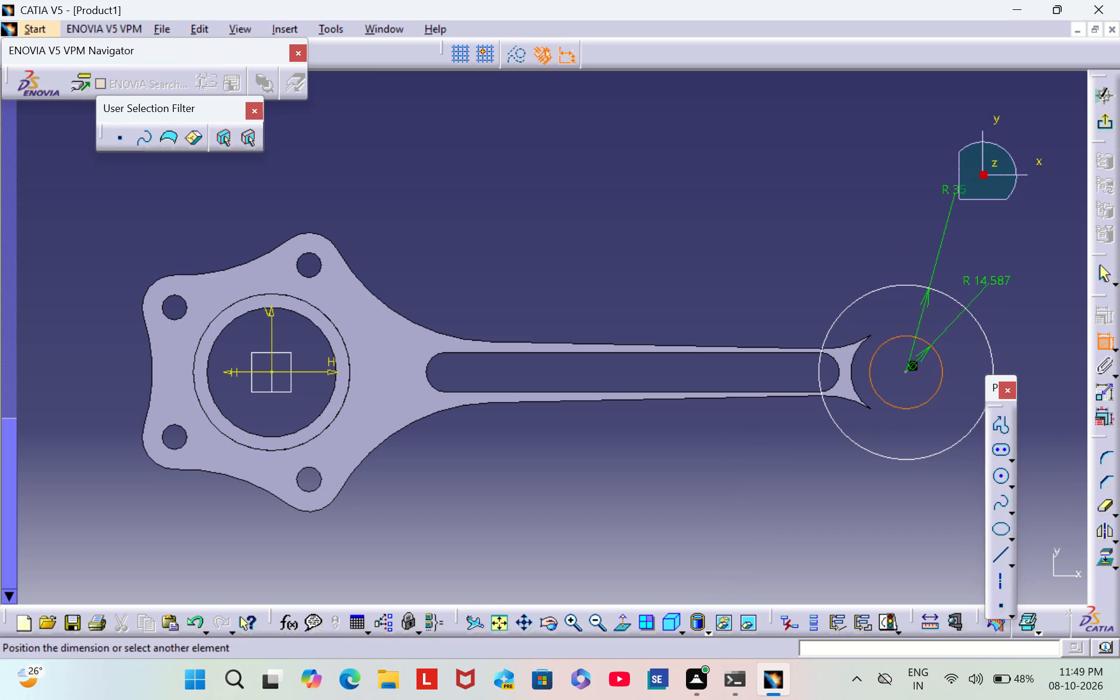
click(1005, 302)
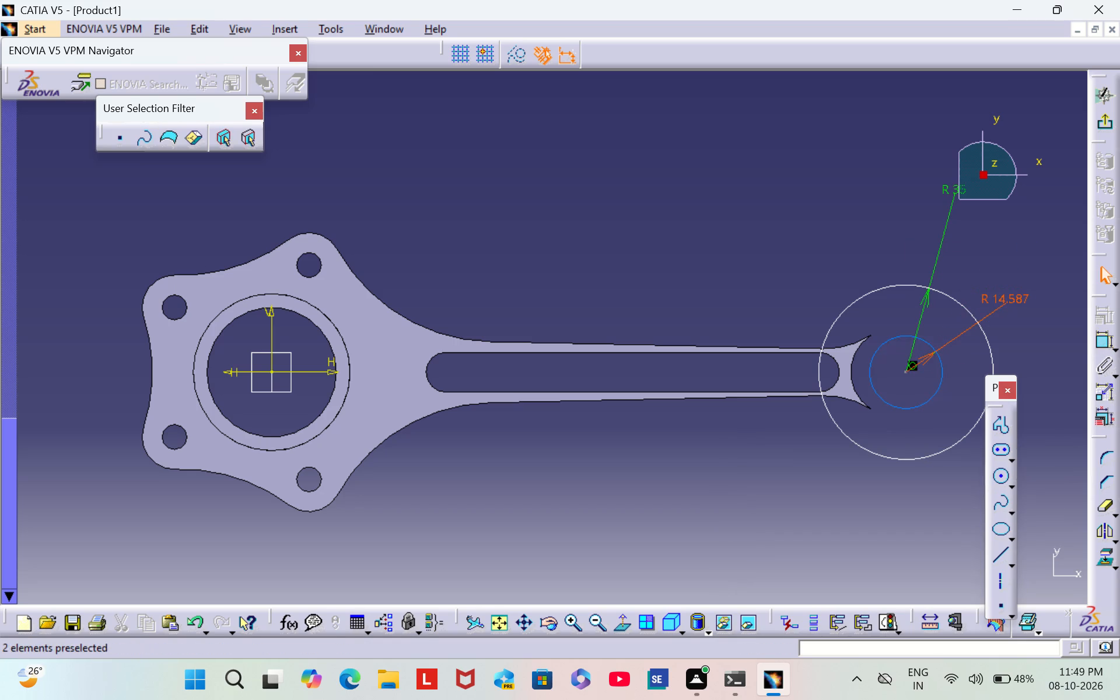
double_click(1012, 297)
key(BackSpace)
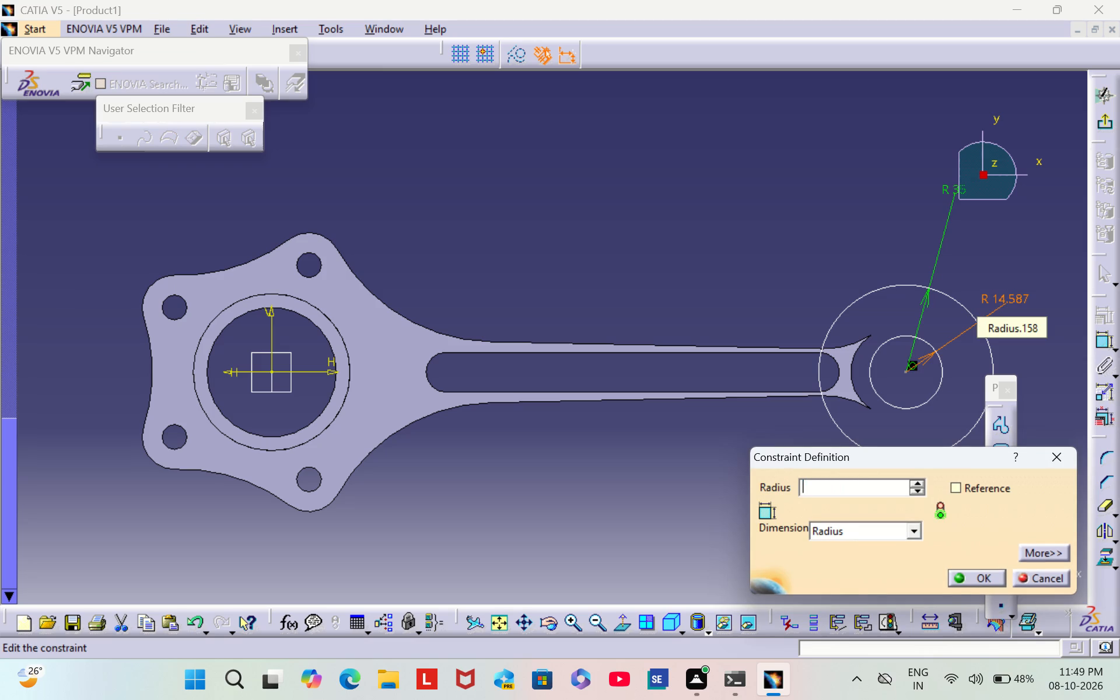
key(2)
key(4)
click(985, 584)
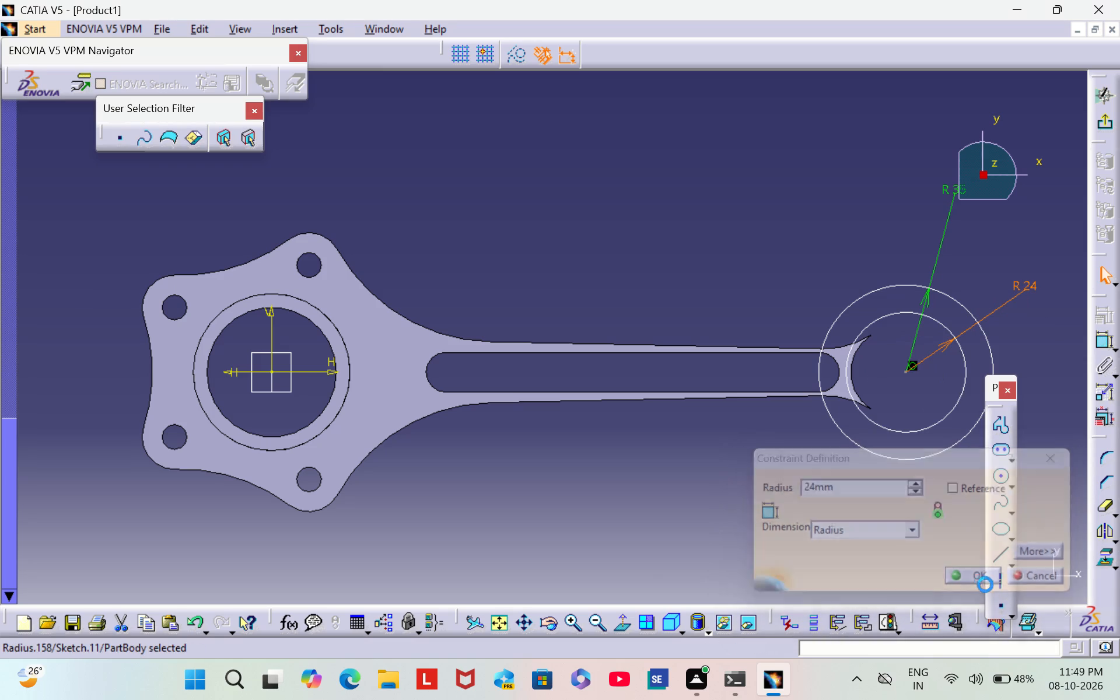
click(1059, 330)
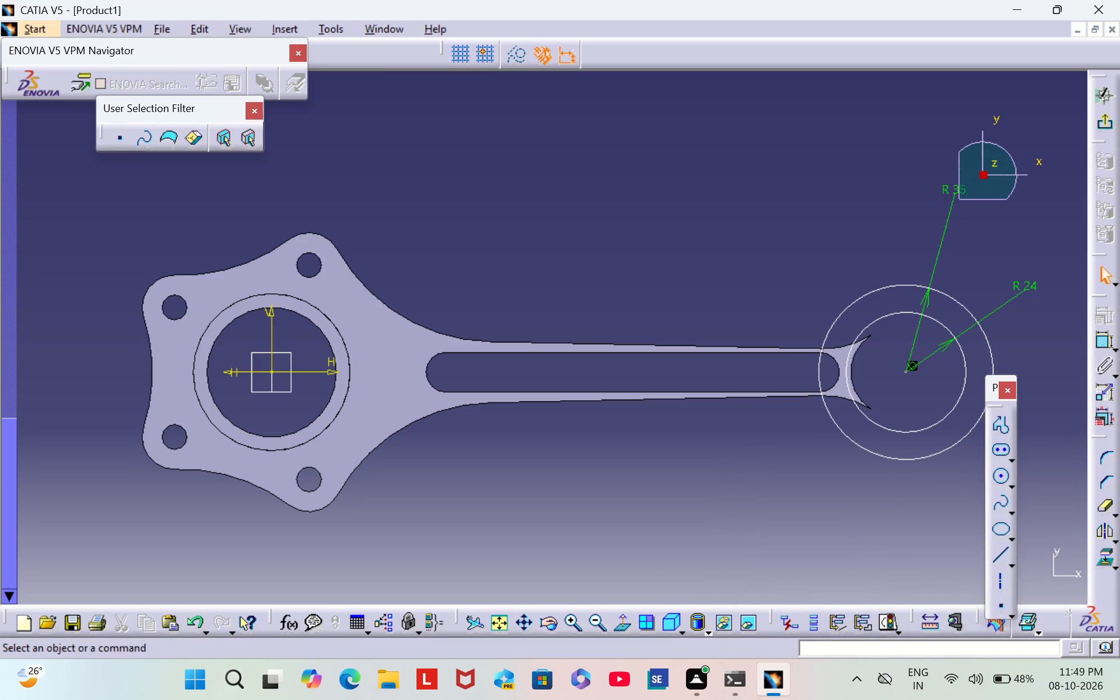
Dimension the distance from the vertical axis to the ring circles' centre and set it to 250 mm.
middle_drag(747, 299, 658, 276)
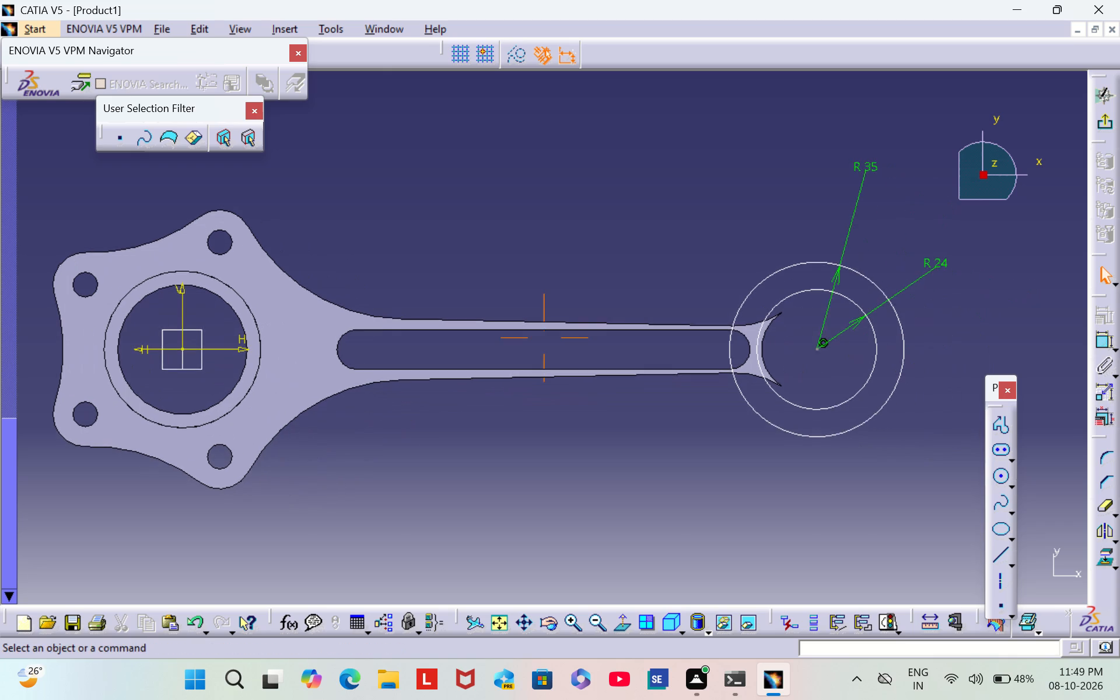
middle_drag(658, 276, 689, 260)
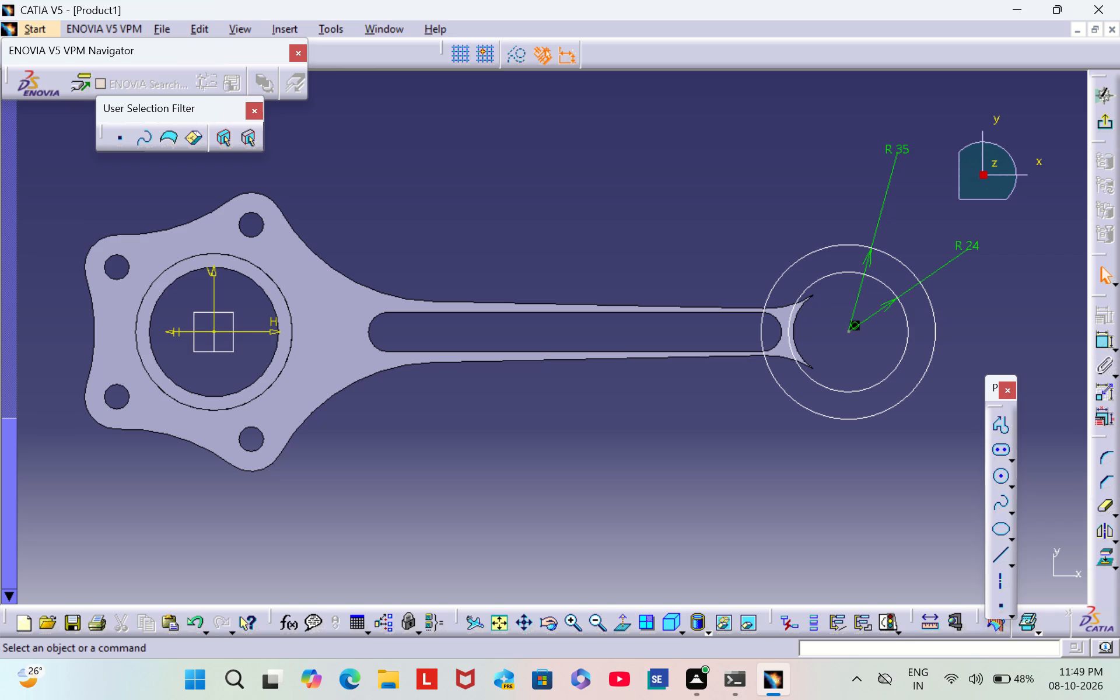
double_click(1095, 342)
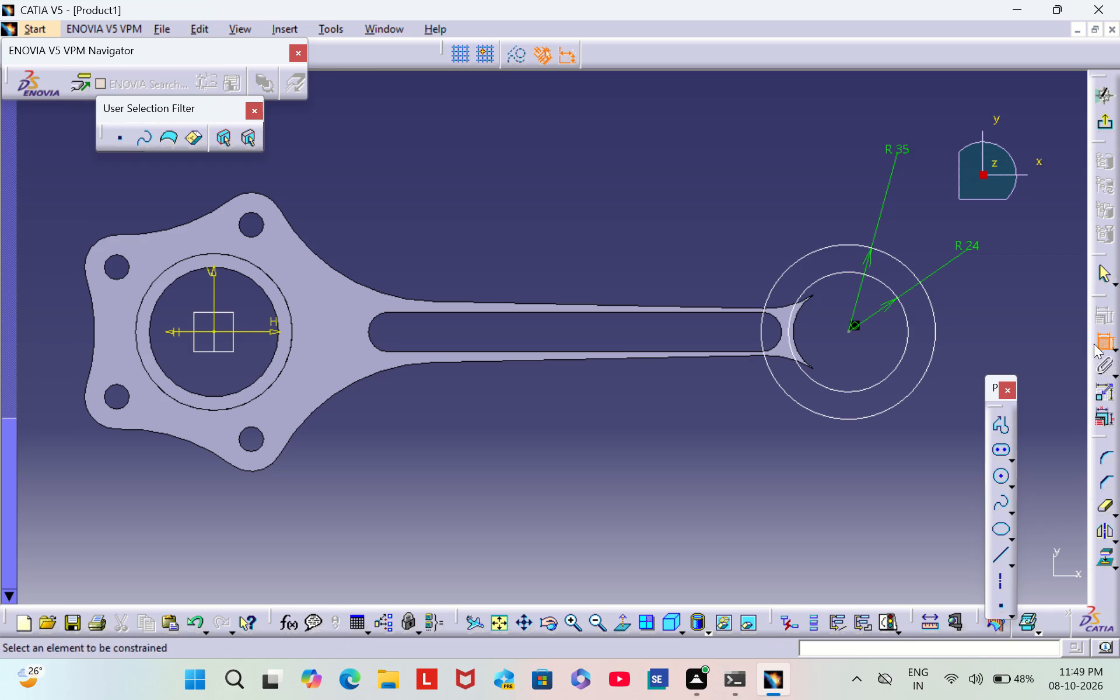
click(212, 306)
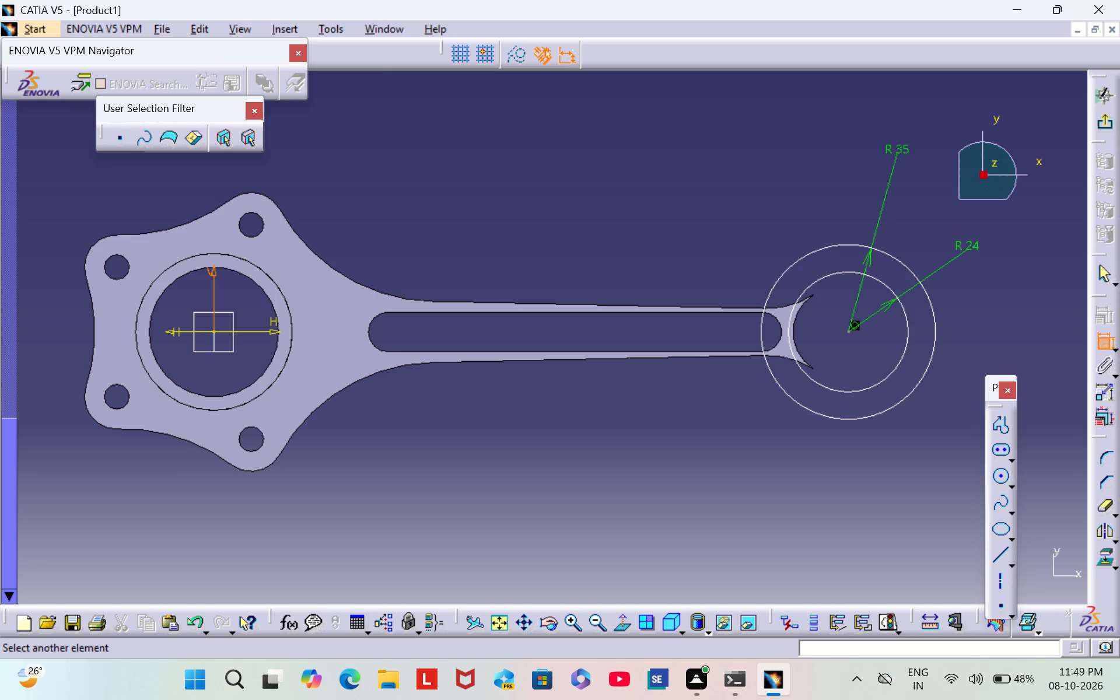
click(847, 331)
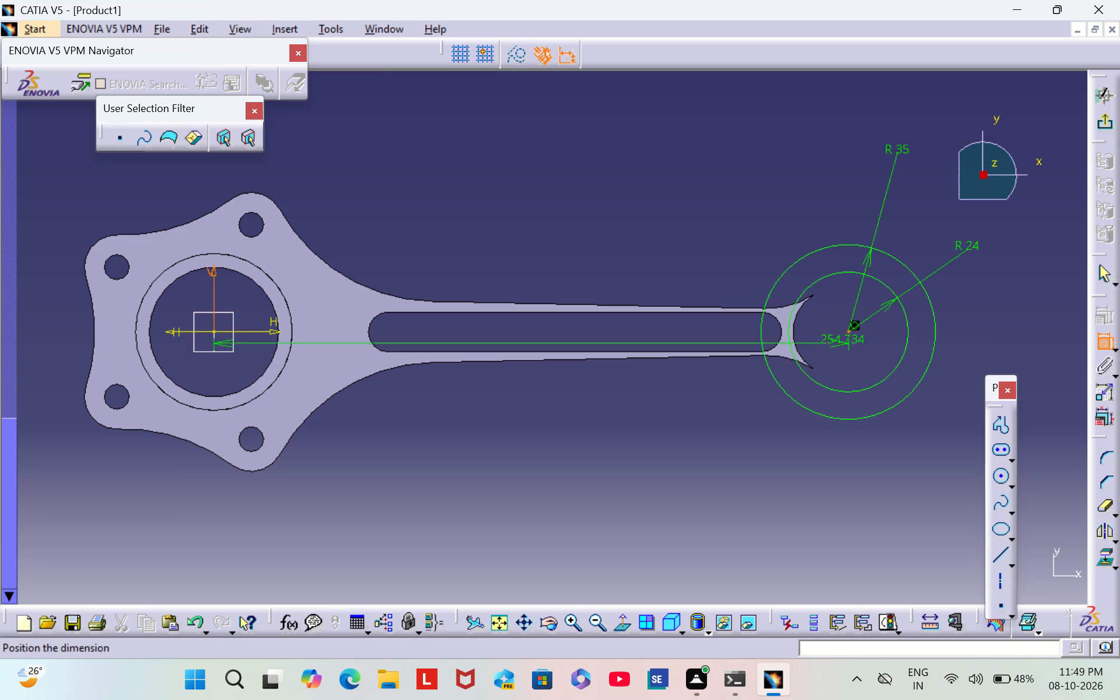
click(519, 494)
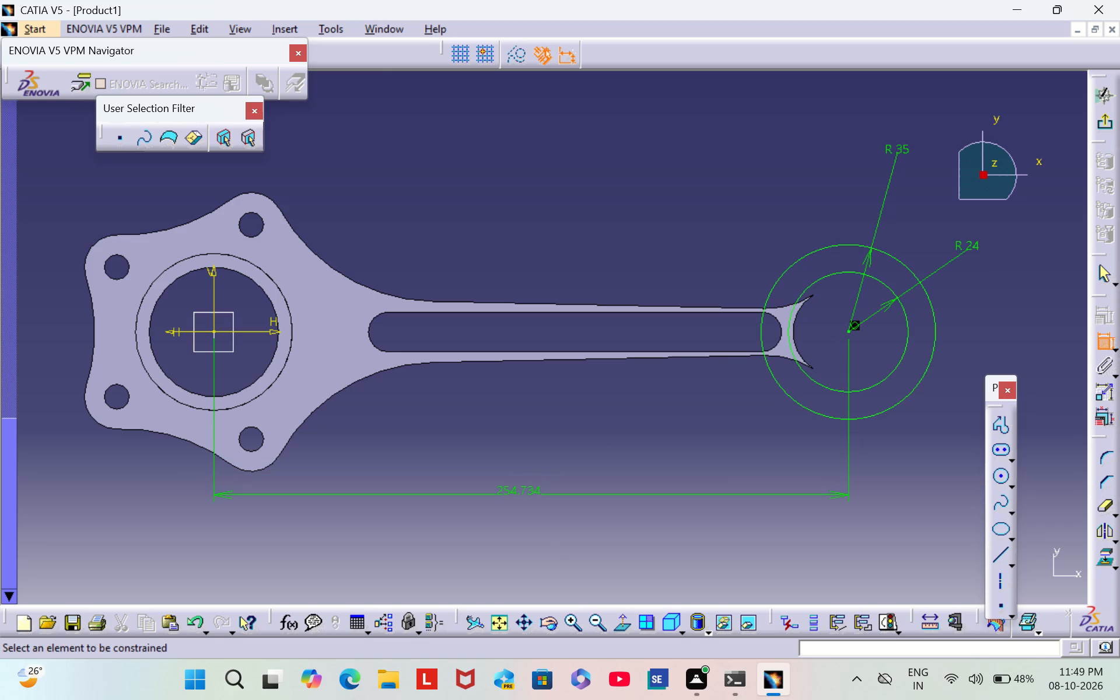
double_click(519, 492)
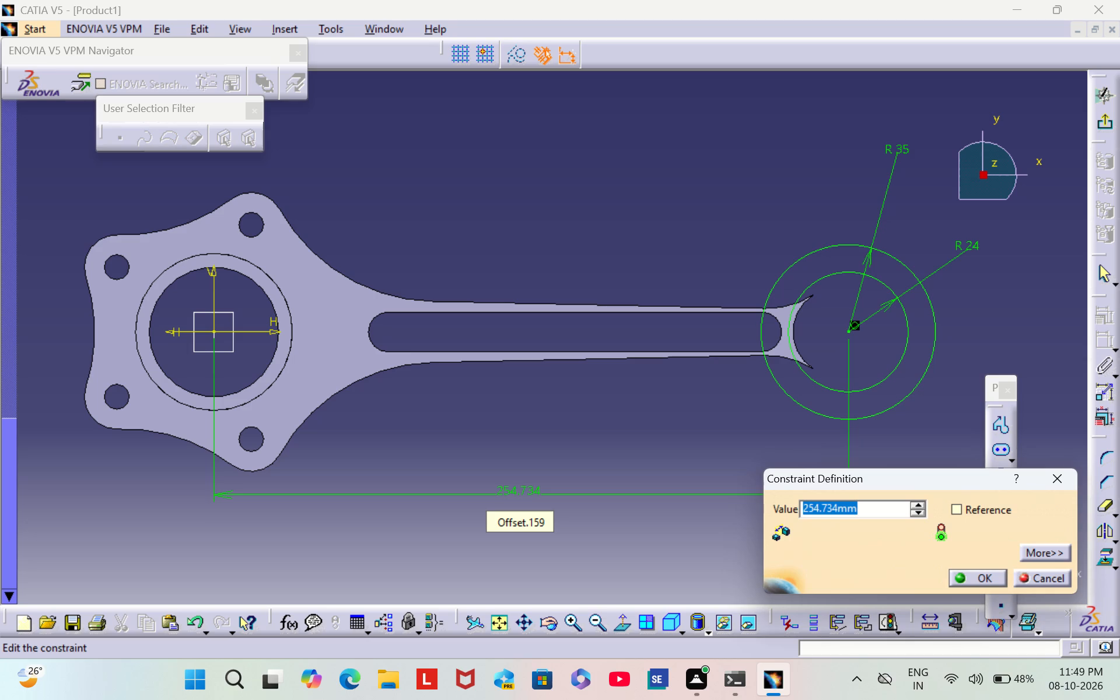
key(BackSpace)
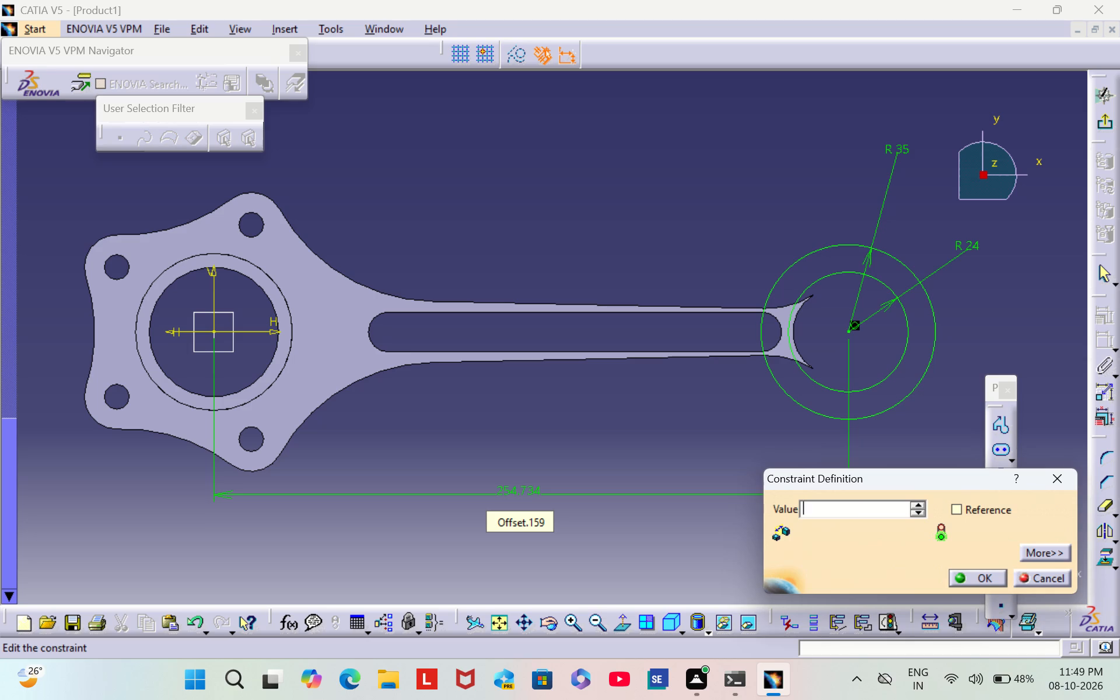
text(250)
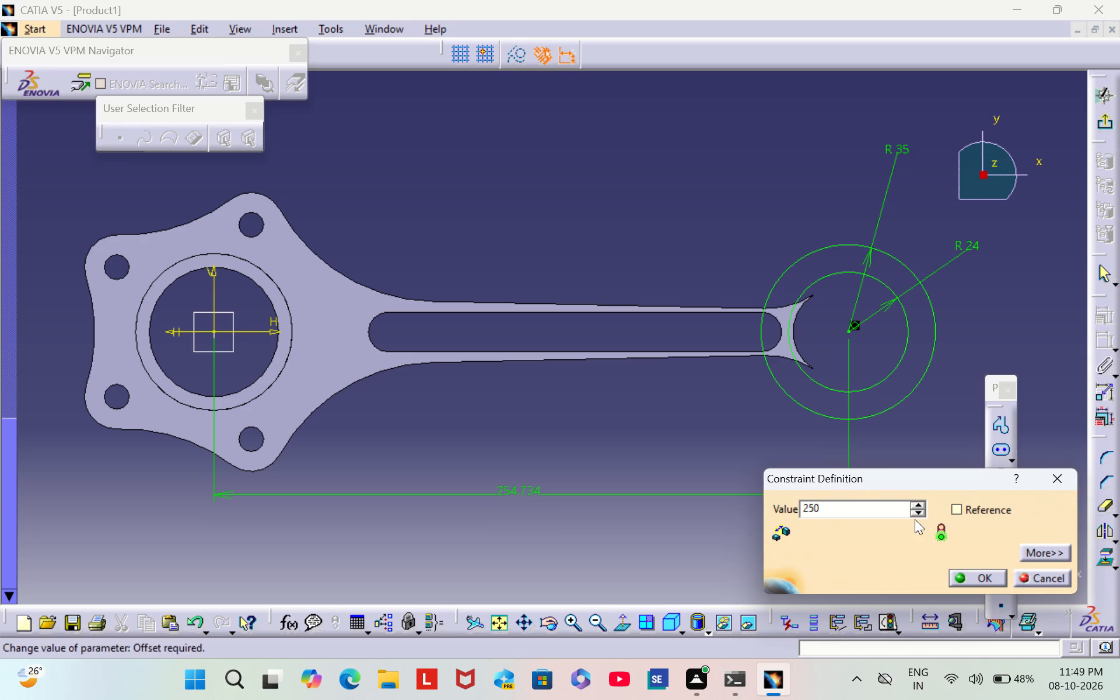
click(971, 577)
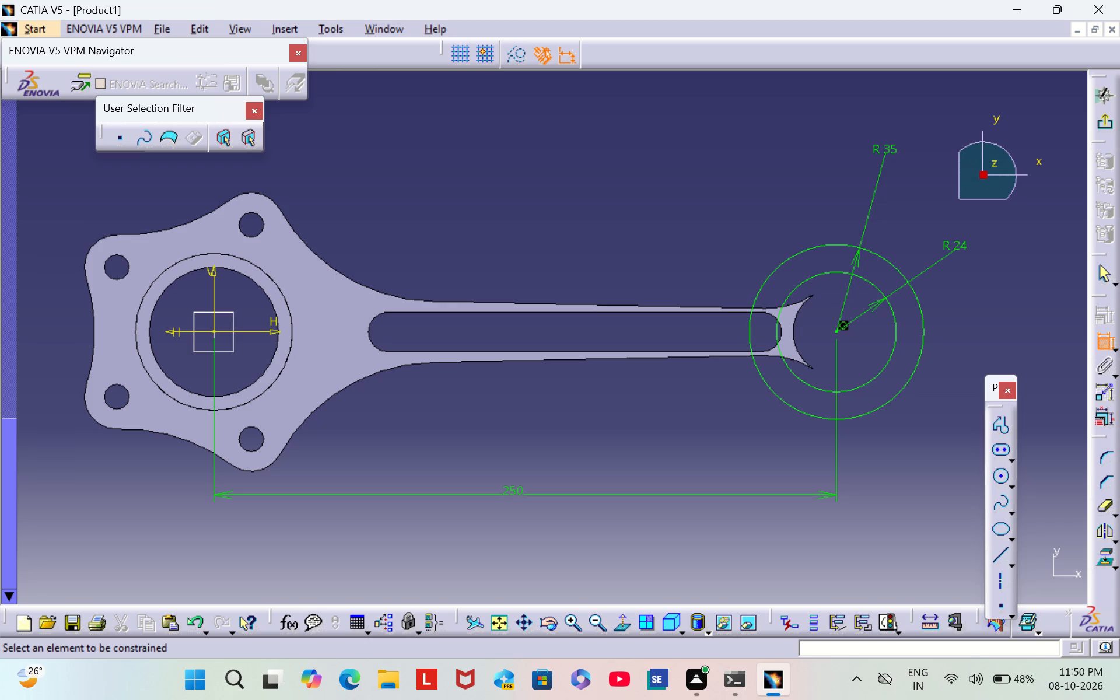
key(Escape)
key(Escape)
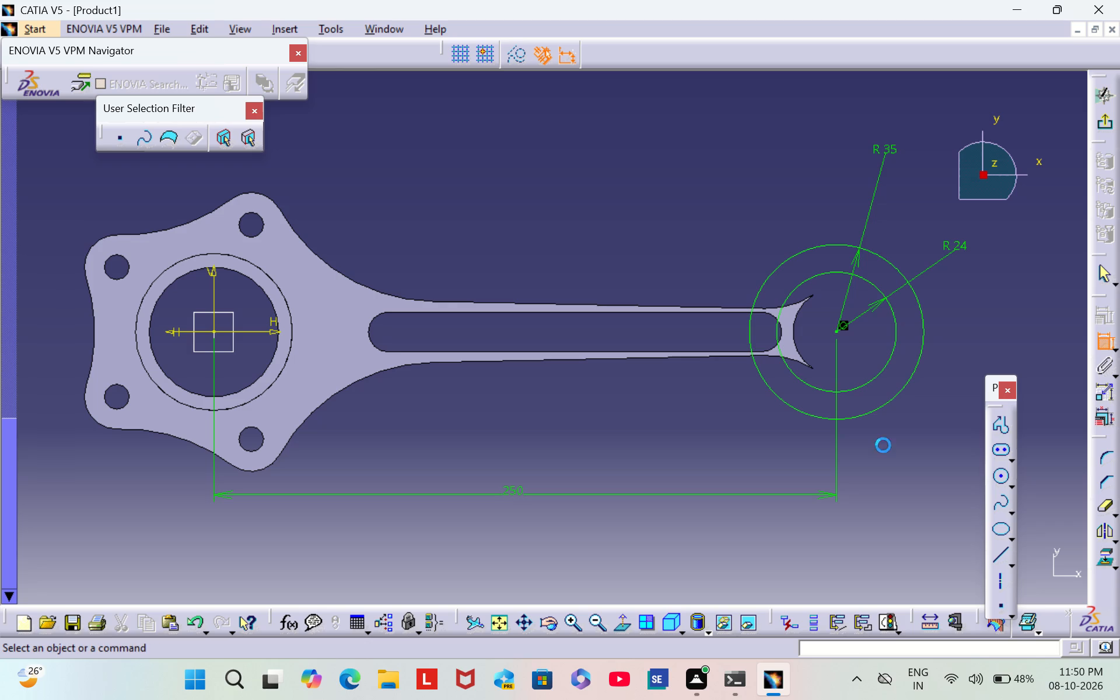
Switch the outer circle's radius dimension to a diameter and set it to 35 mm.
right_click(881, 149)
right_click(881, 149)
key(Escape)
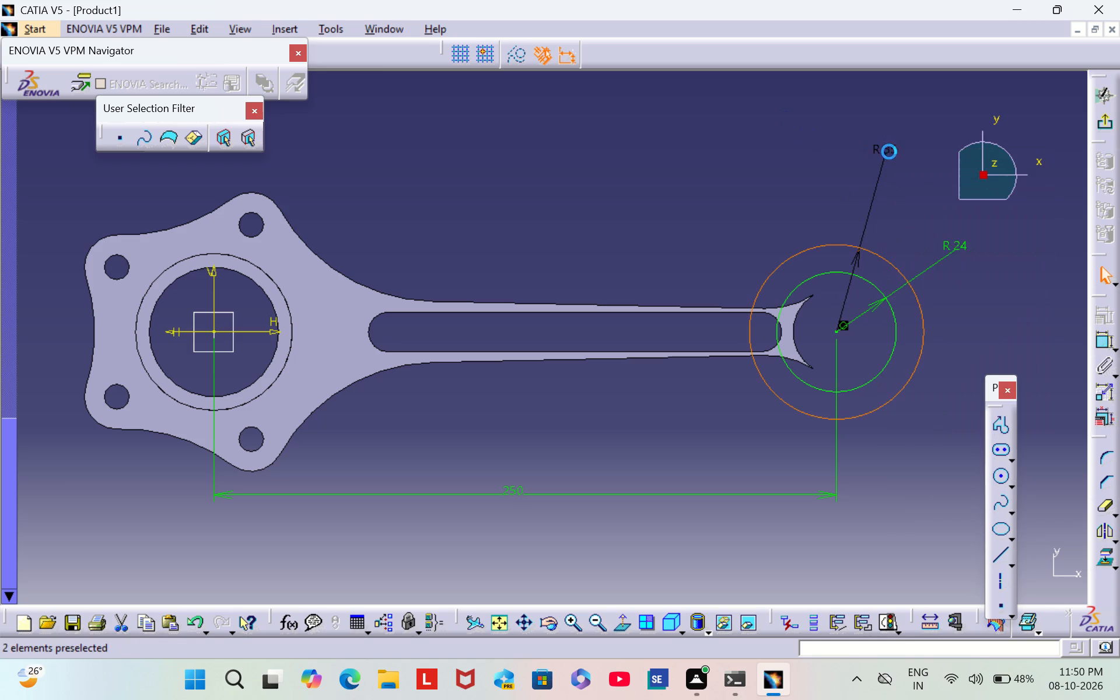
double_click(891, 152)
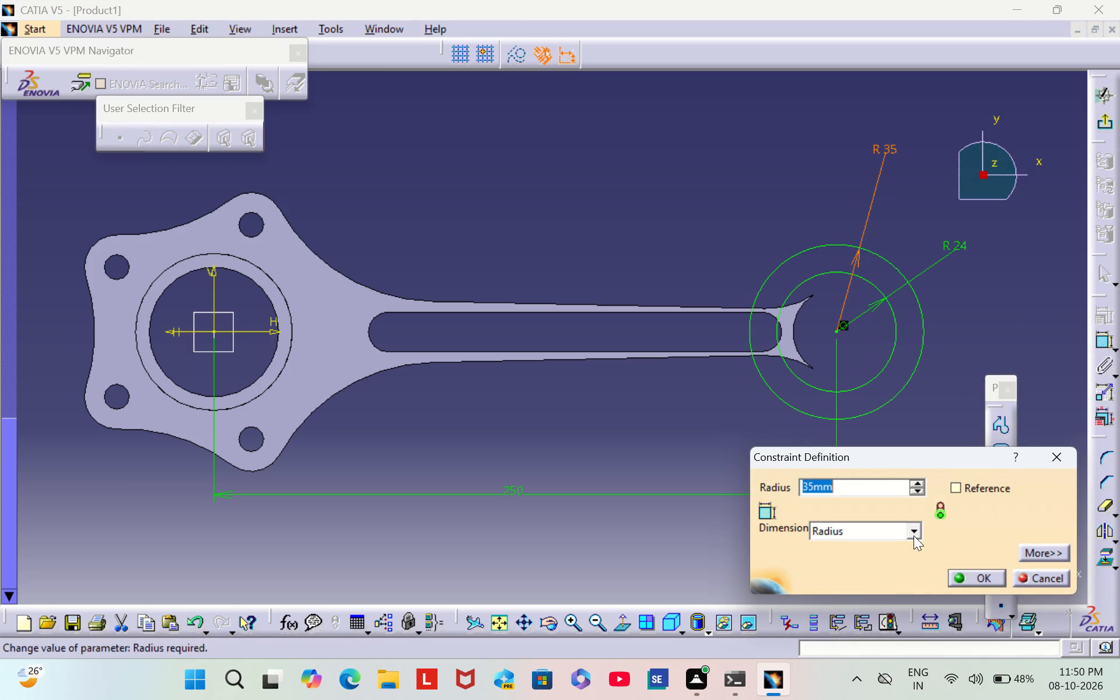
click(914, 535)
click(873, 562)
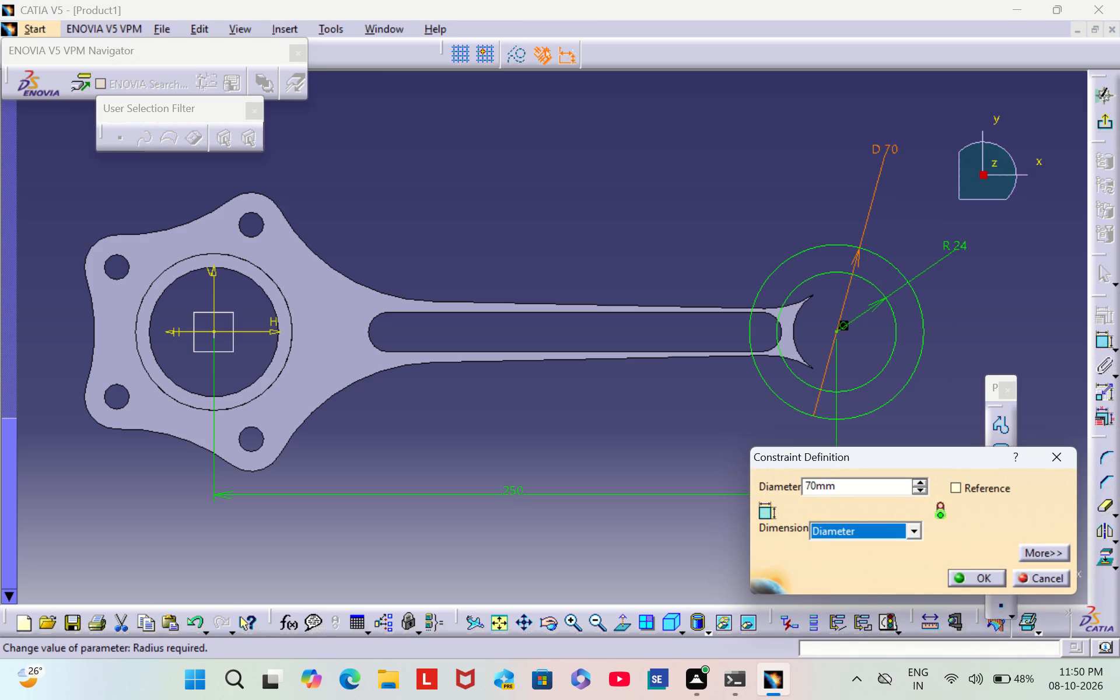
click(880, 489)
key(BackSpace)
key(BackSpace)
key(BackSpace)
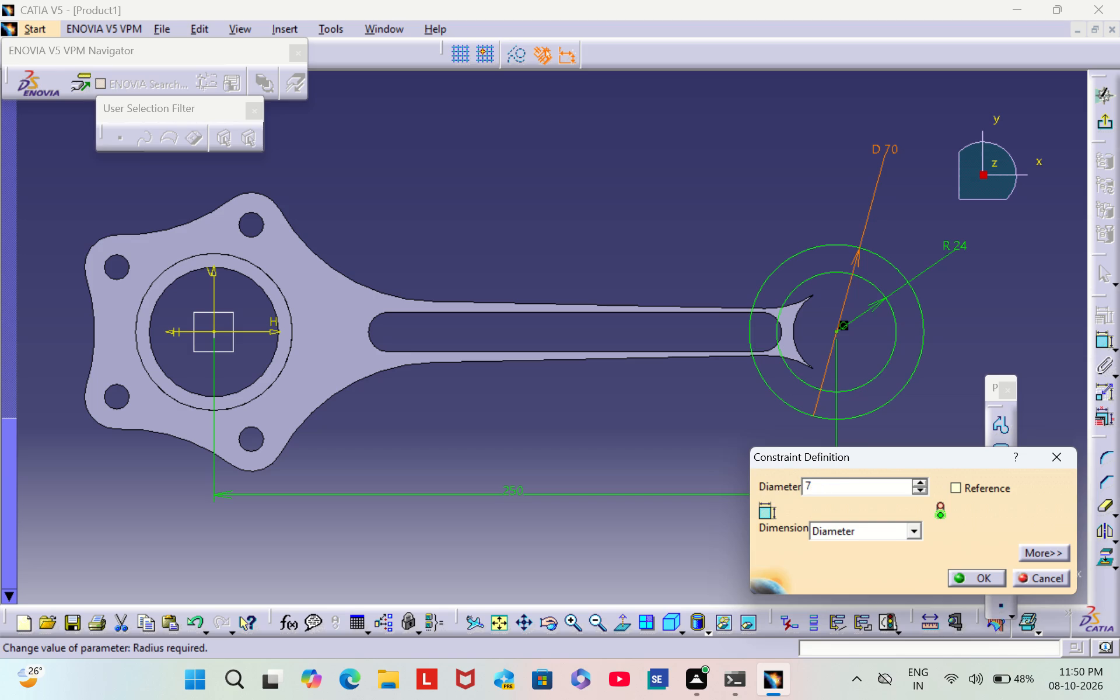
key(BackSpace)
text(35)
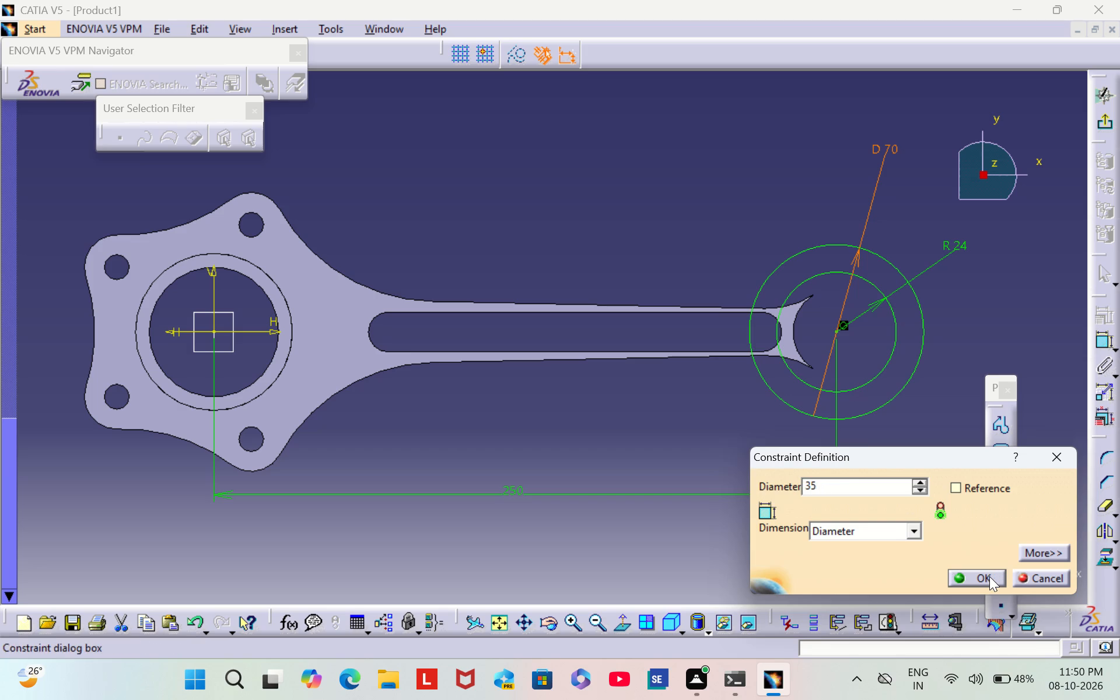
click(989, 576)
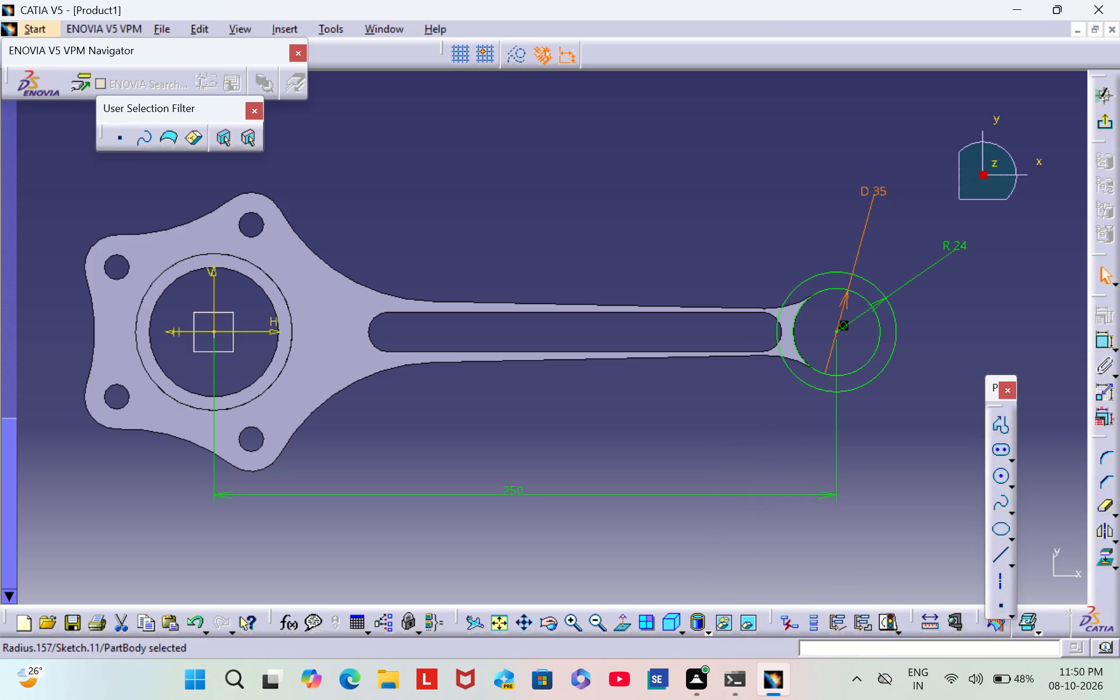
click(945, 265)
Switch the inner circle's radius dimension to a diameter and set it to 24 mm.
double_click(953, 243)
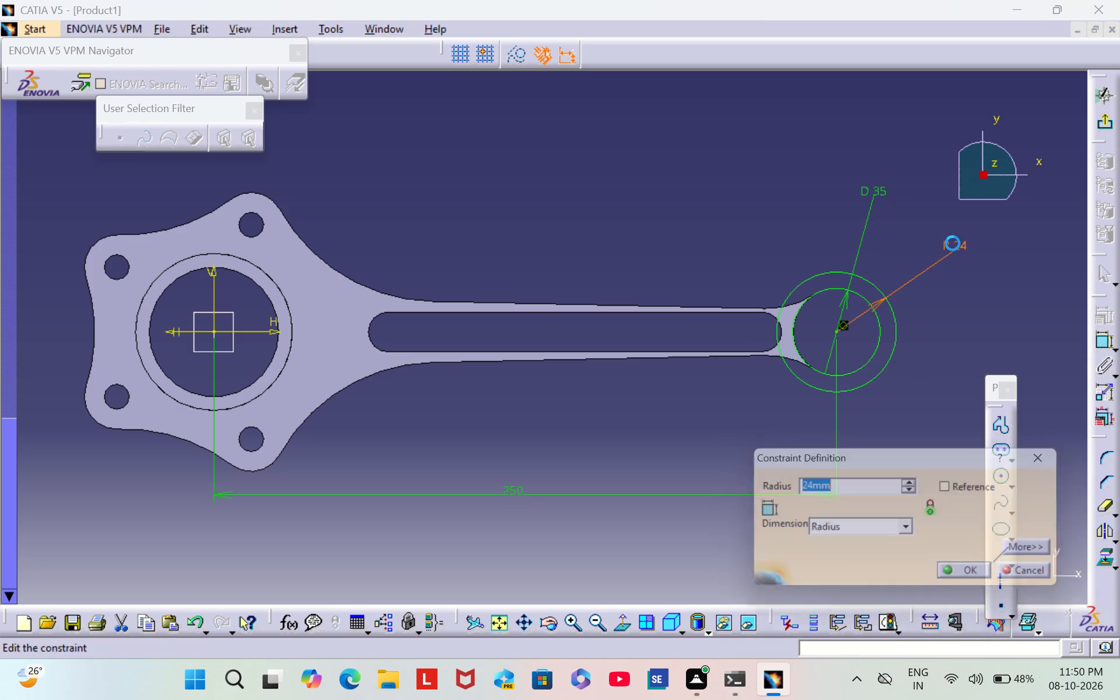
click(911, 533)
click(897, 556)
click(872, 488)
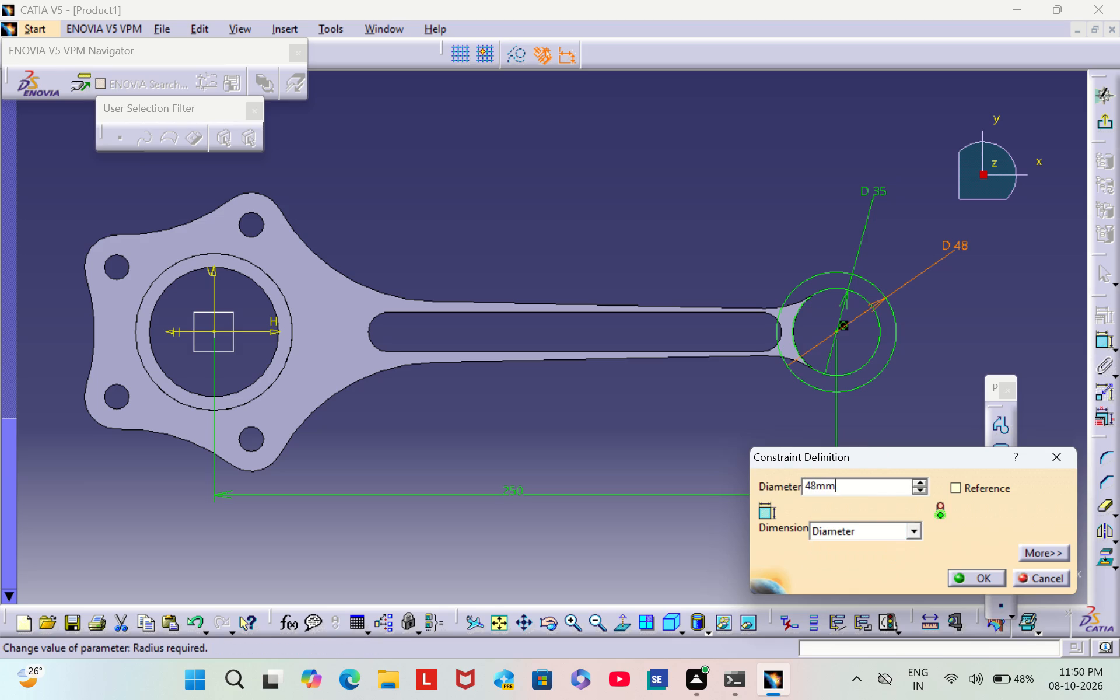
key(BackSpace)
key(BackSpace)
key(BackSpace)
key(BackSpace)
text(24)
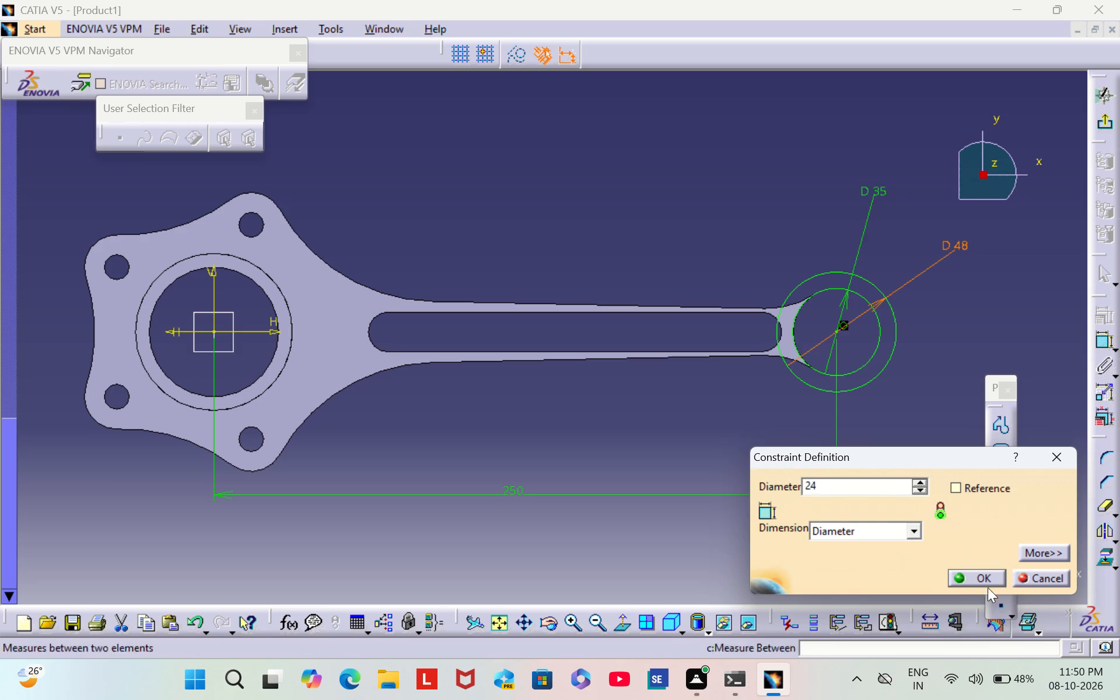
click(988, 580)
click(921, 456)
key(Return)
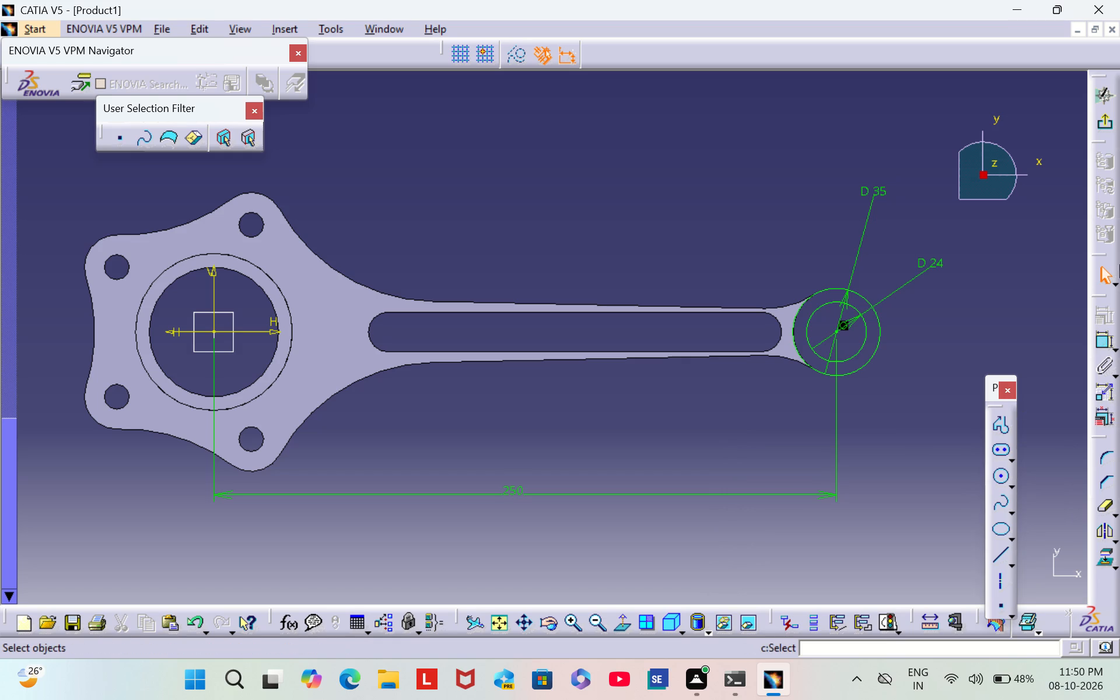
Exit the sketch and pad the small-end ring with mirrored extent and a length of 42/2 mm.
click(1109, 119)
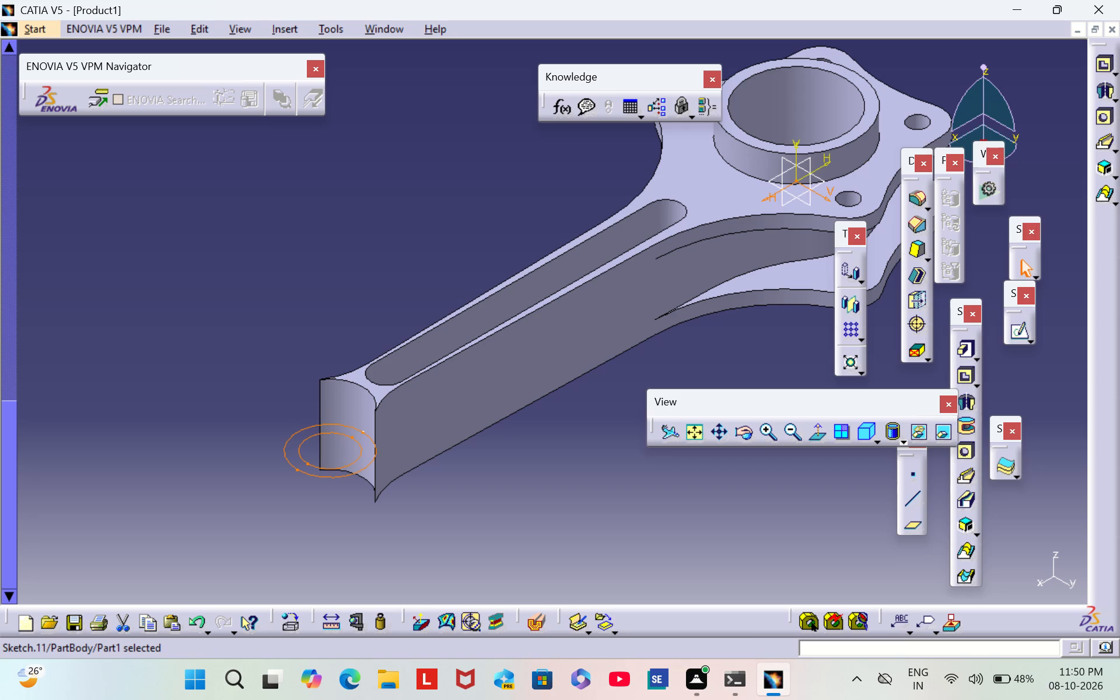
middle_drag(520, 510, 576, 426)
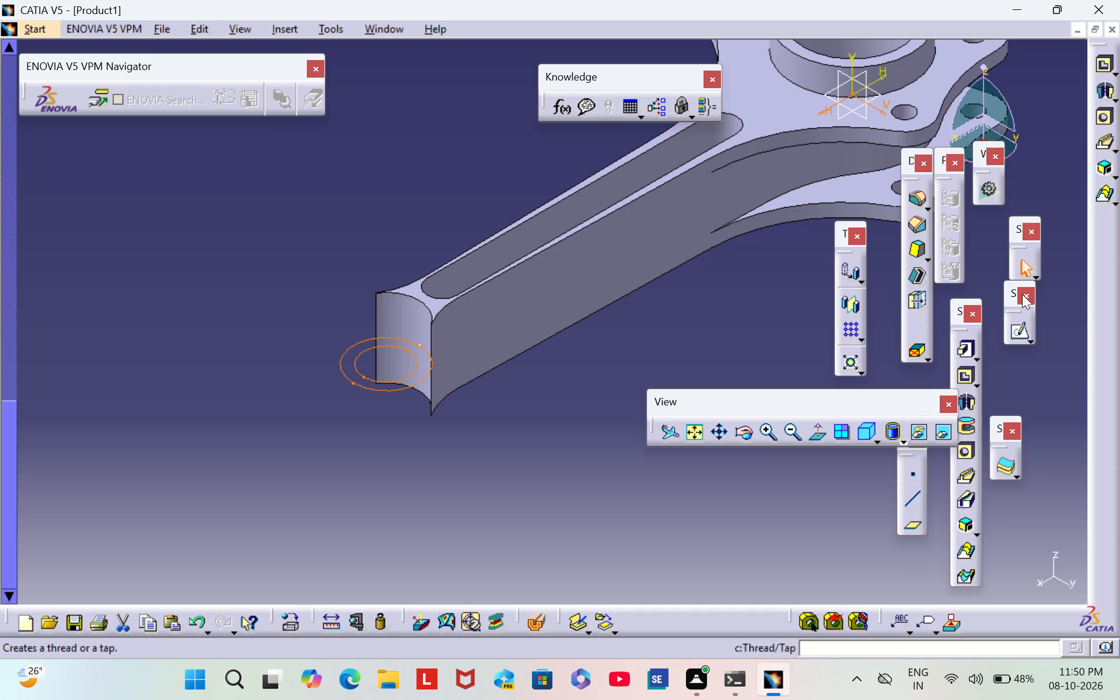
click(968, 355)
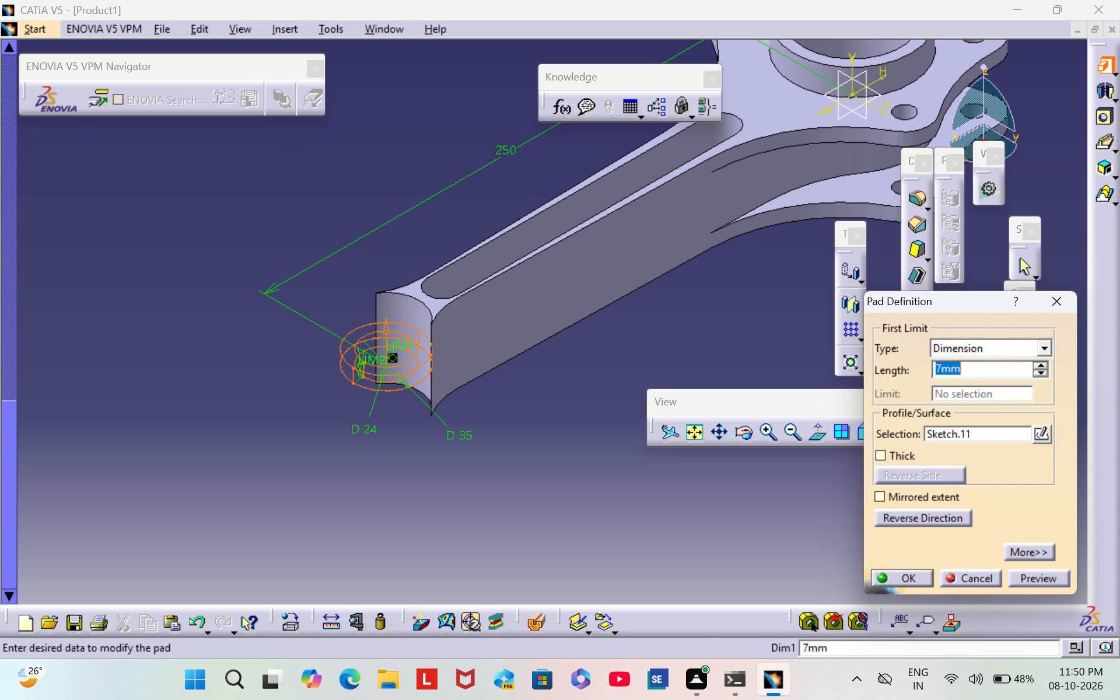
triple_click(1040, 364)
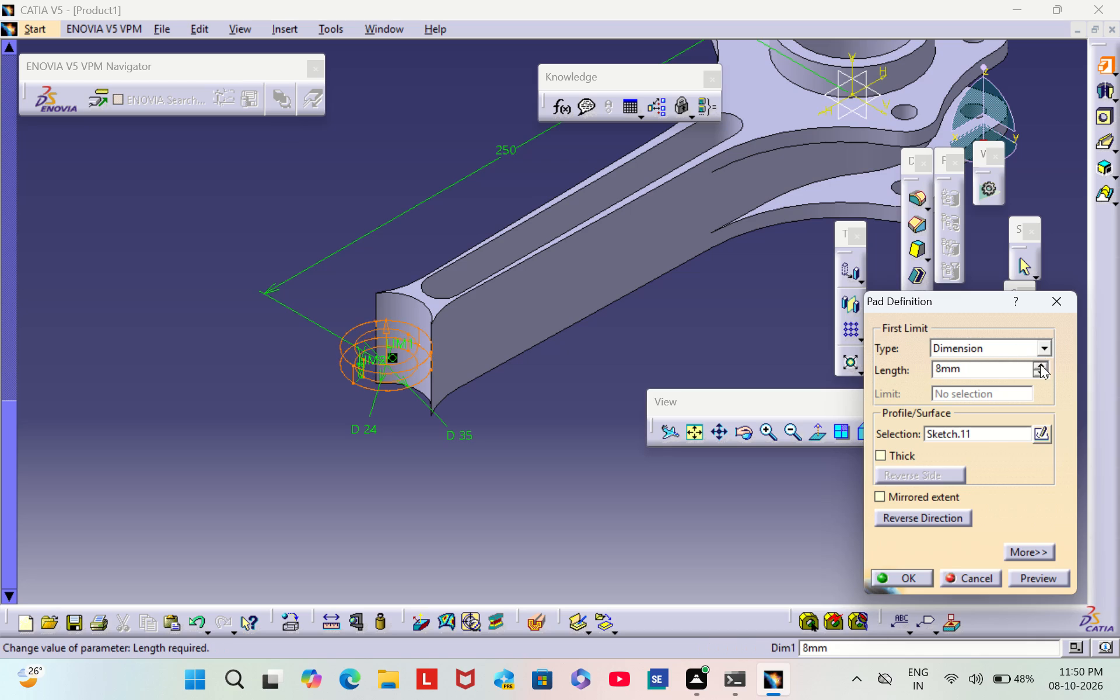
triple_click(1040, 364)
triple_click(1040, 364)
triple_click(1040, 364)
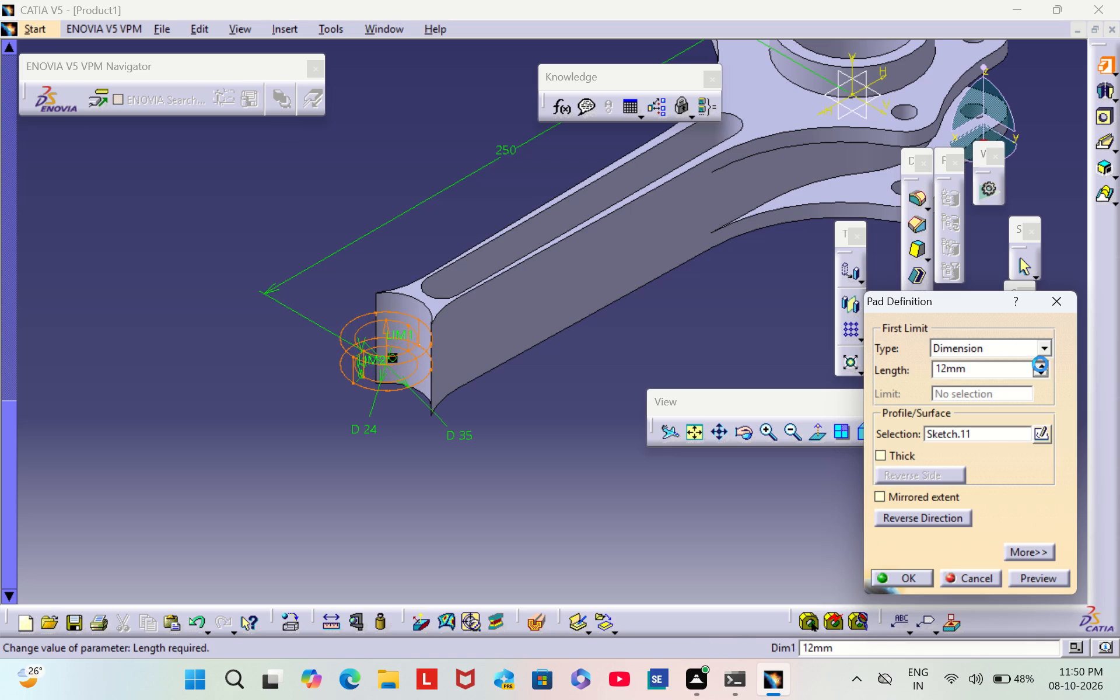
triple_click(1040, 364)
triple_click(1040, 364)
double_click(1040, 364)
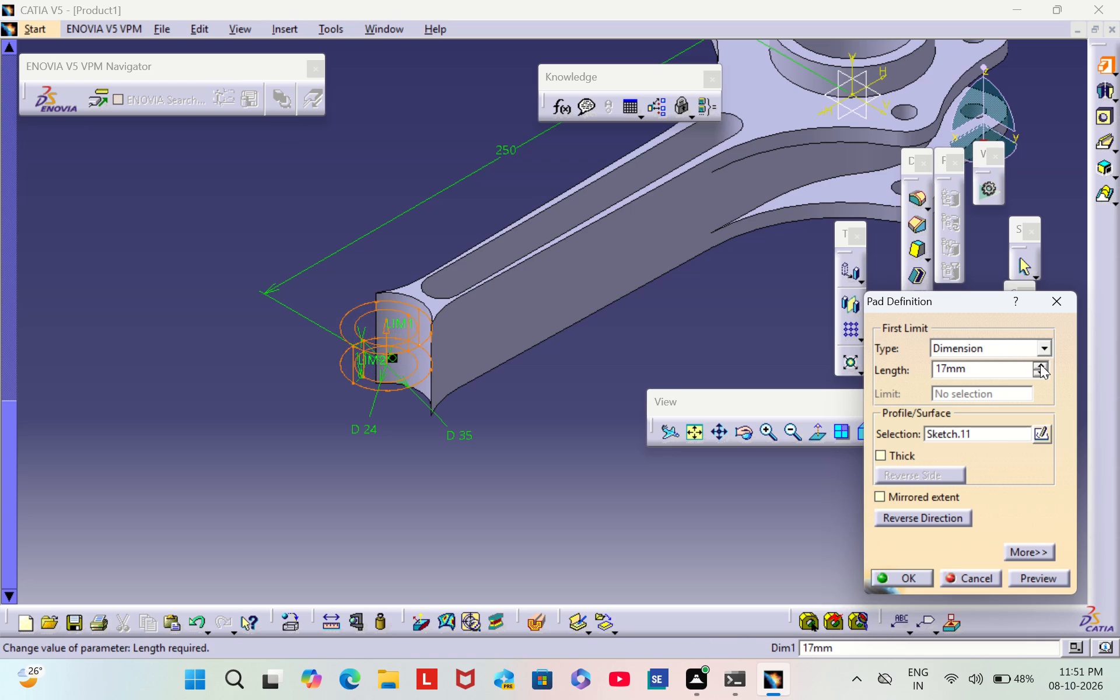
triple_click(1040, 364)
triple_click(1040, 364)
triple_click(1040, 364)
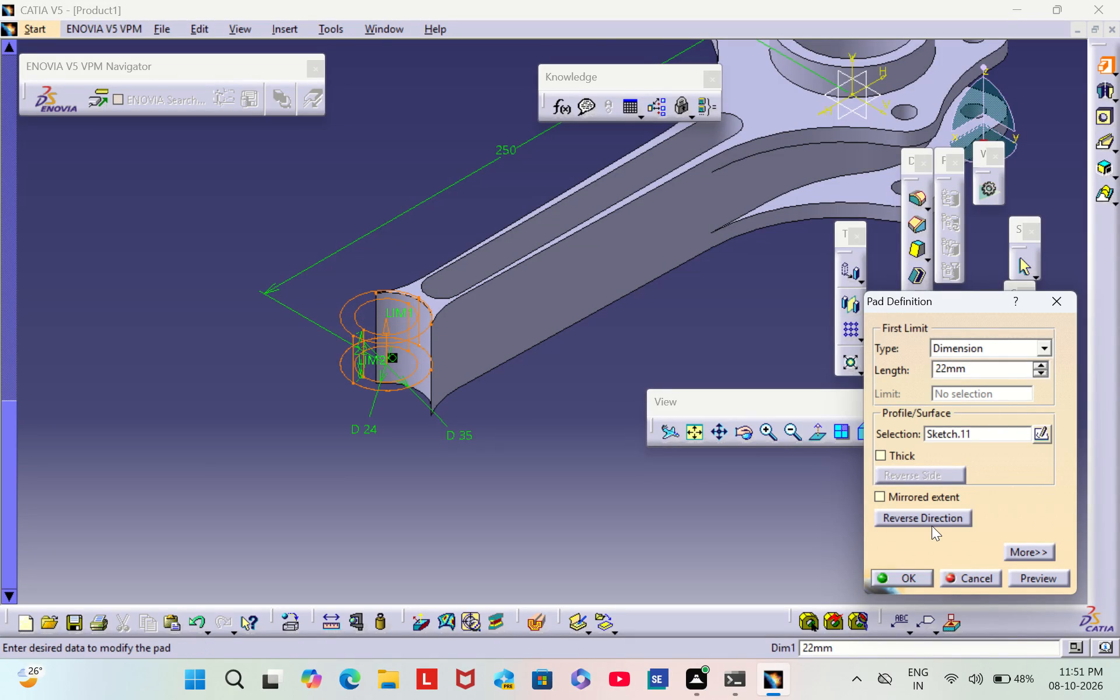
click(880, 495)
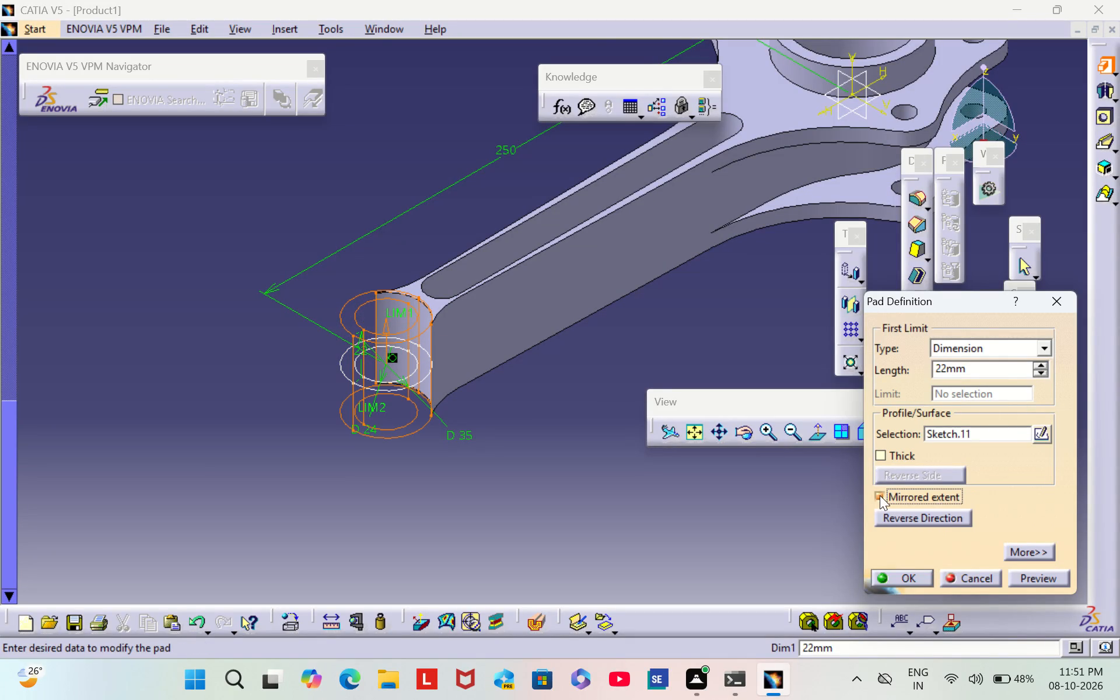
double_click(1040, 364)
click(966, 367)
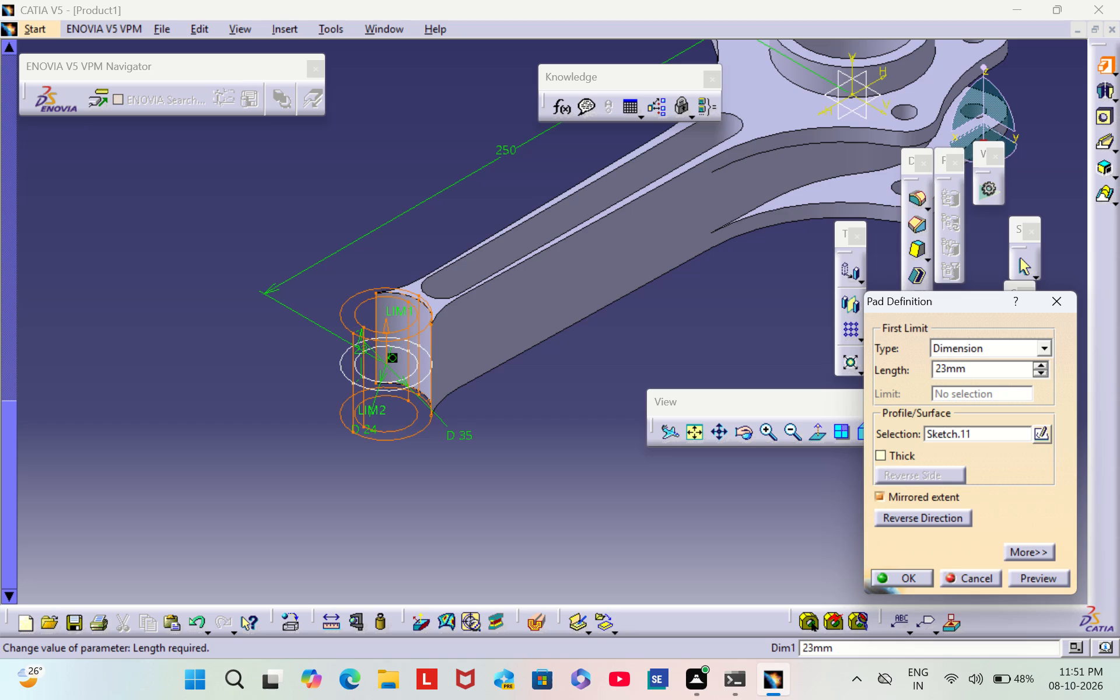
key(BackSpace)
key(BackSpace)
key(BackSpace)
key(BackSpace)
key(BackSpace)
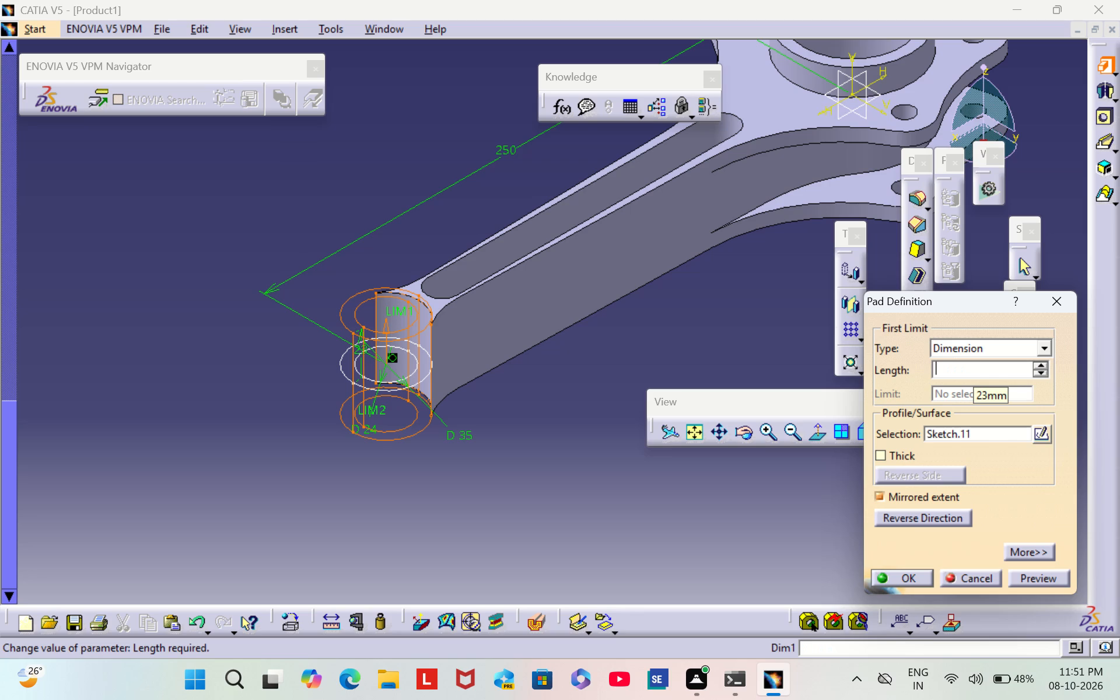
text(42)
key(slash)
key(2)
click(1037, 583)
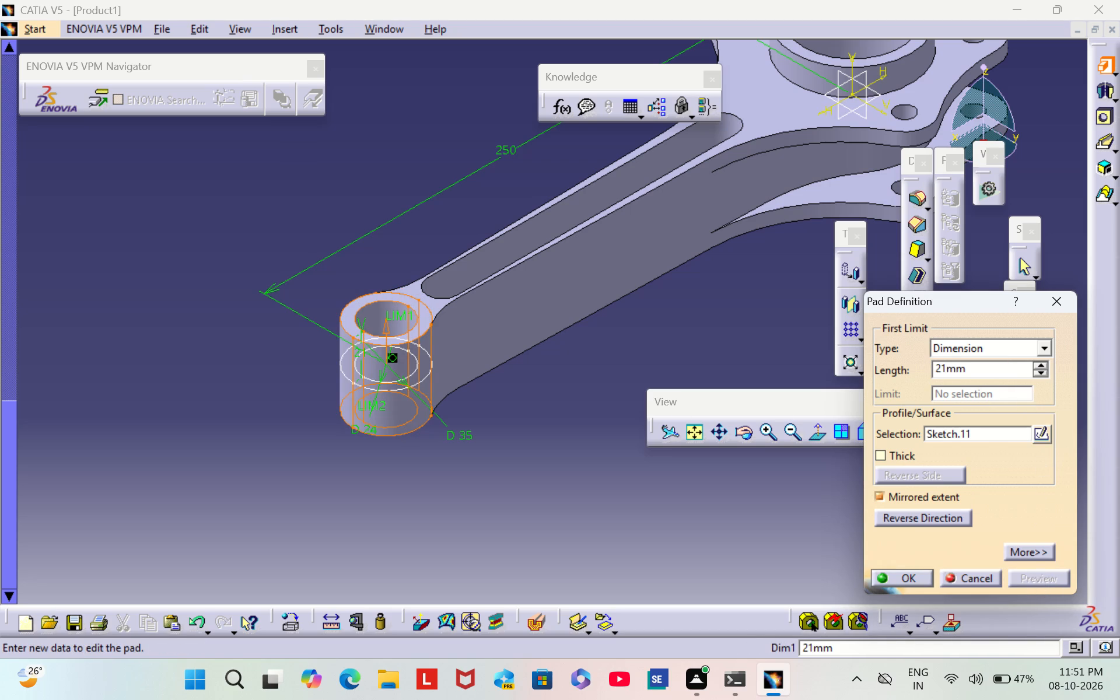
click(907, 574)
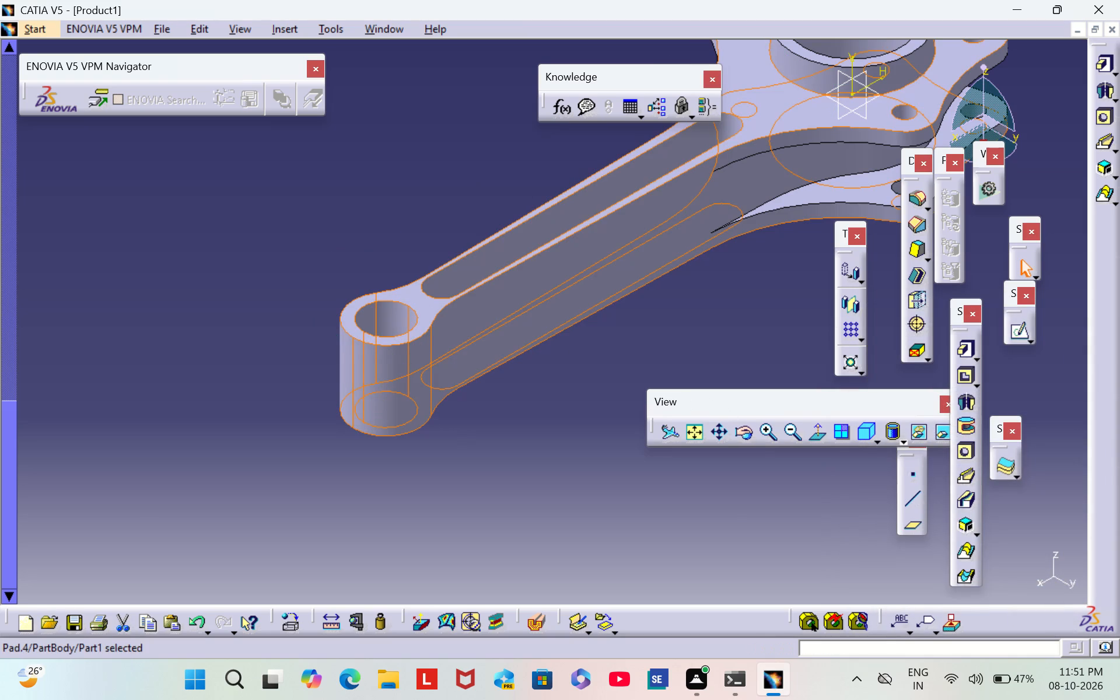
click(625, 412)
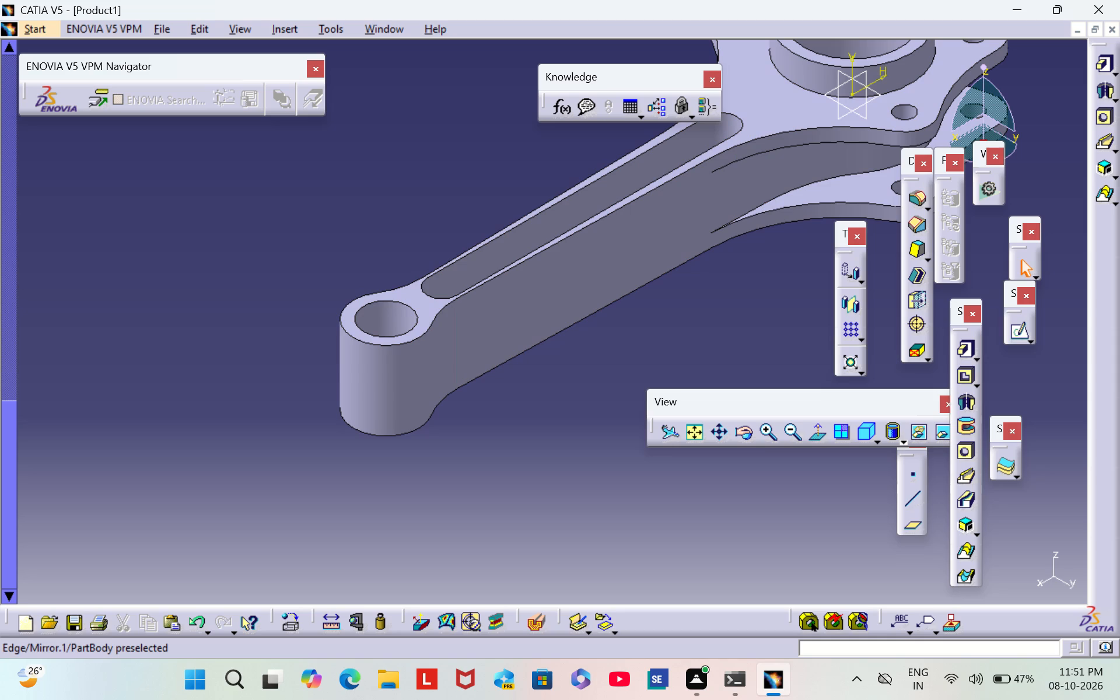
Reopen the small-end ring pad for editing, set its length to 46/2 mm and preview it.
double_click(386, 364)
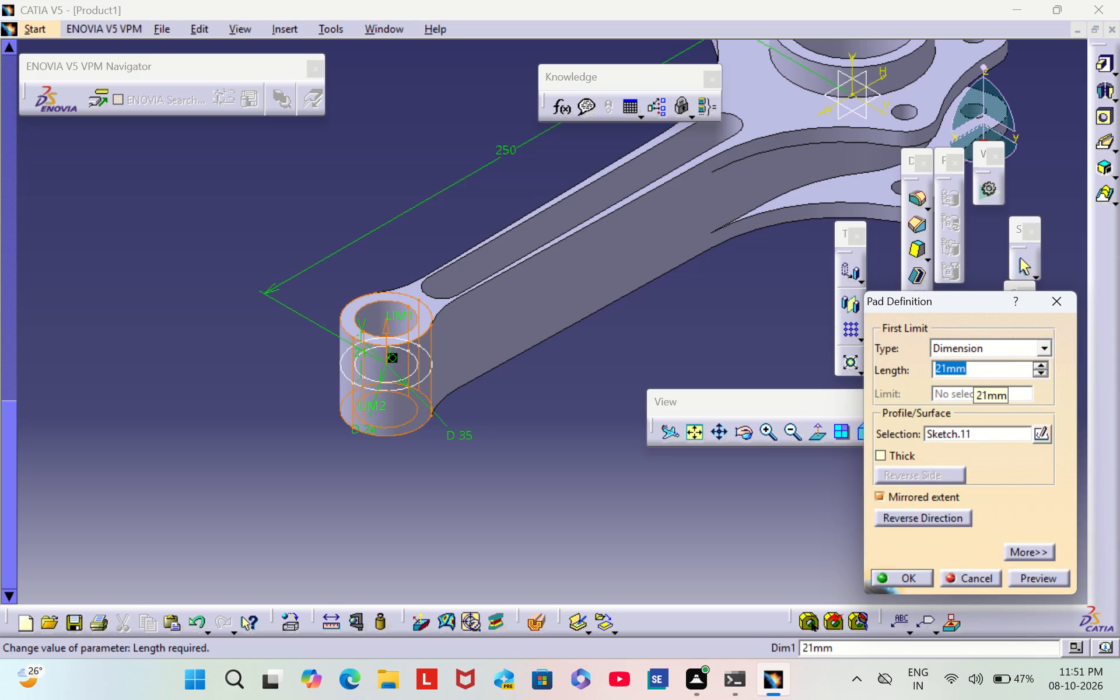
key(BackSpace)
key(BackSpace)
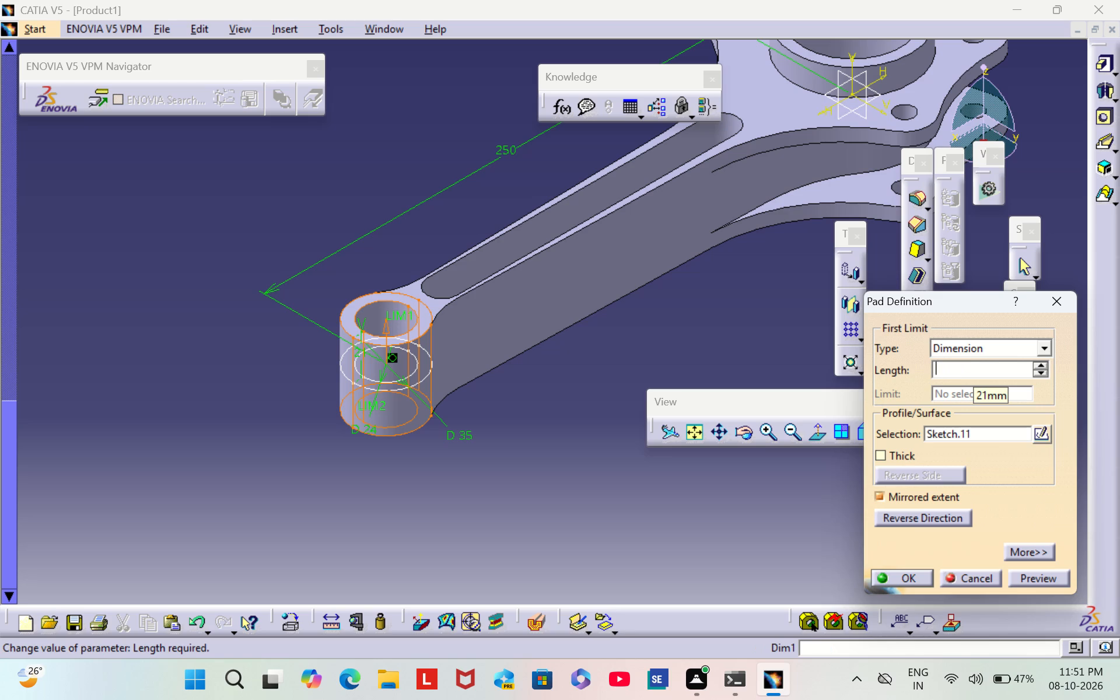
text(46)
key(slash)
key(2)
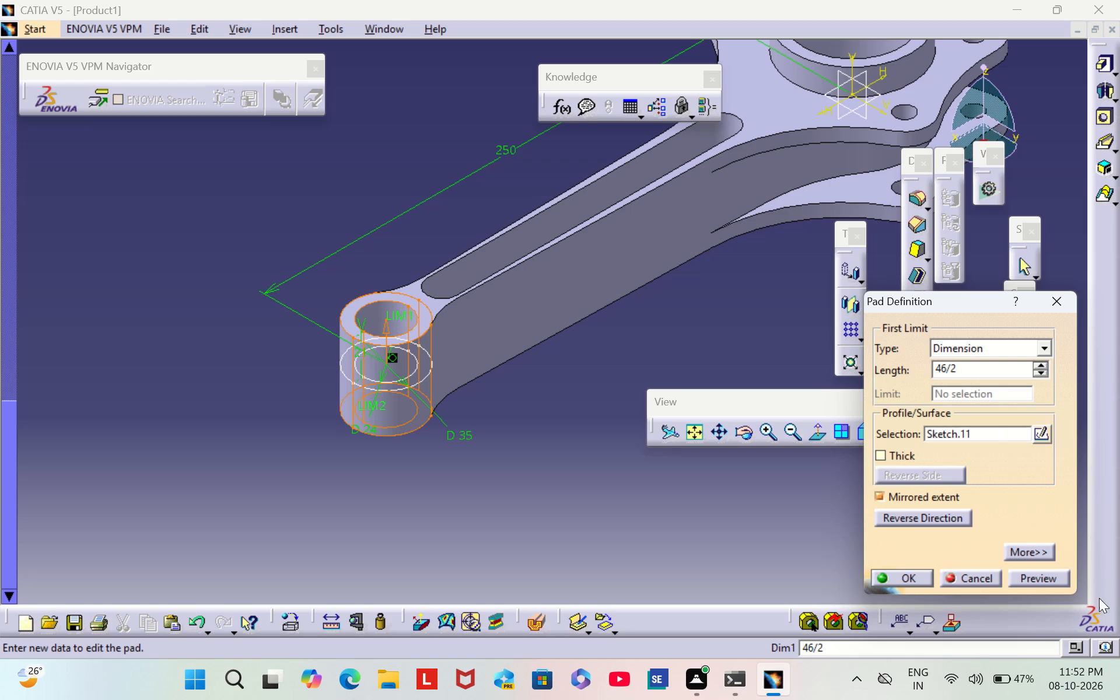
click(1048, 577)
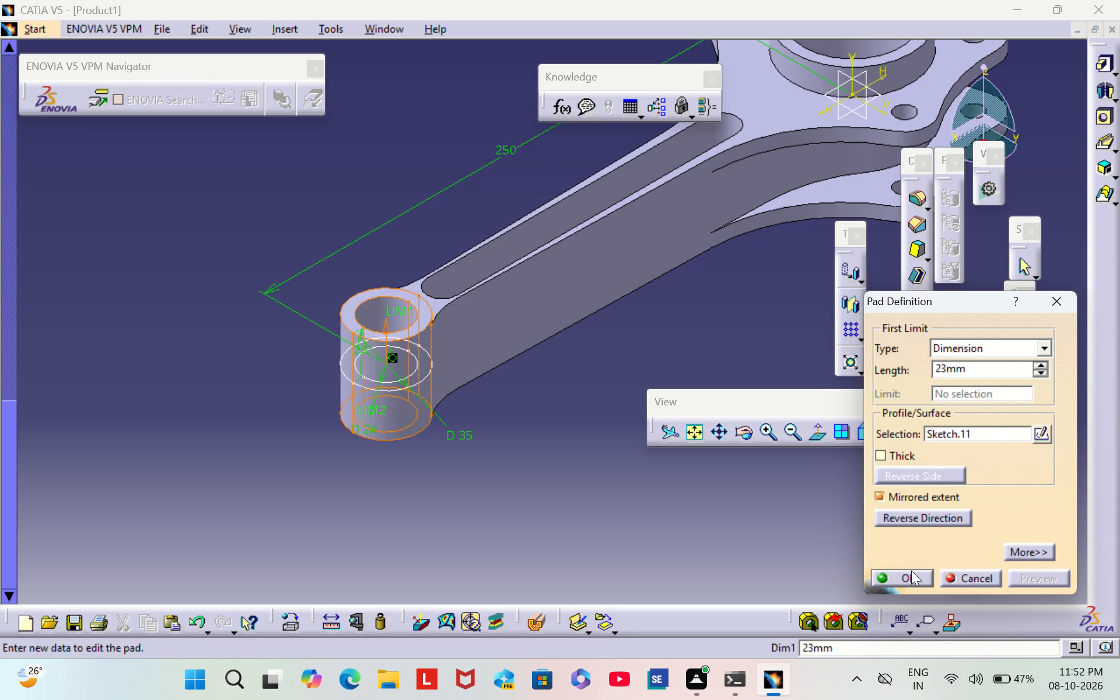
Set the small-end ring pad's length to 48/2 mm and apply the change.
click(986, 372)
key(BackSpace)
key(BackSpace)
key(BackSpace)
key(BackSpace)
key(BackSpace)
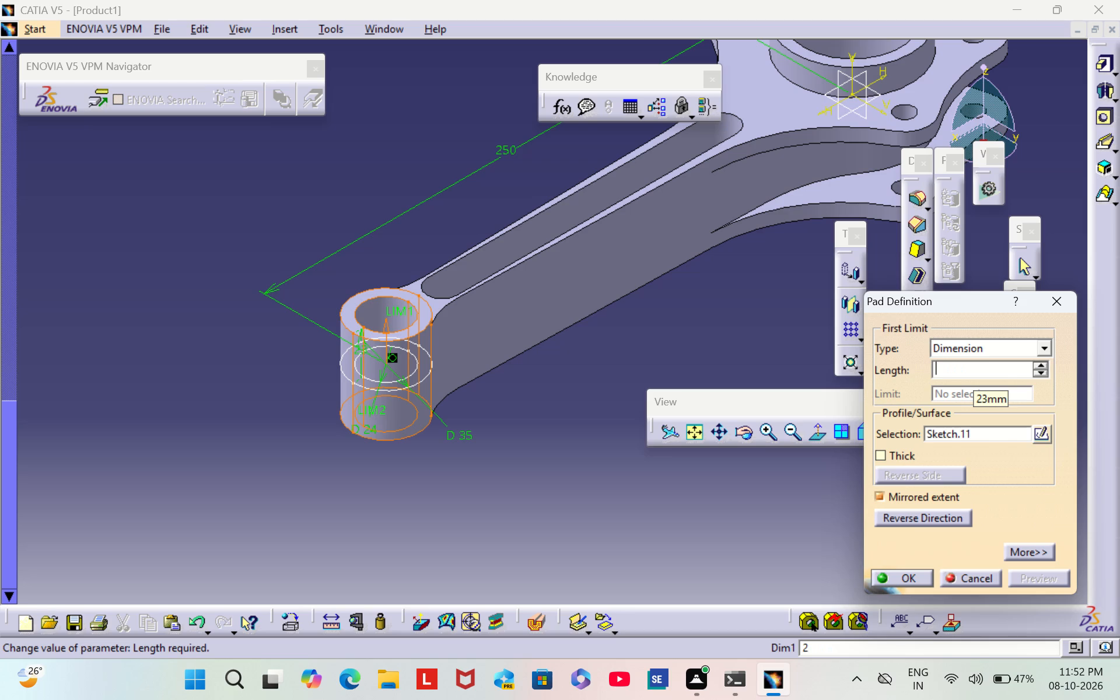
text(48/)
key(2)
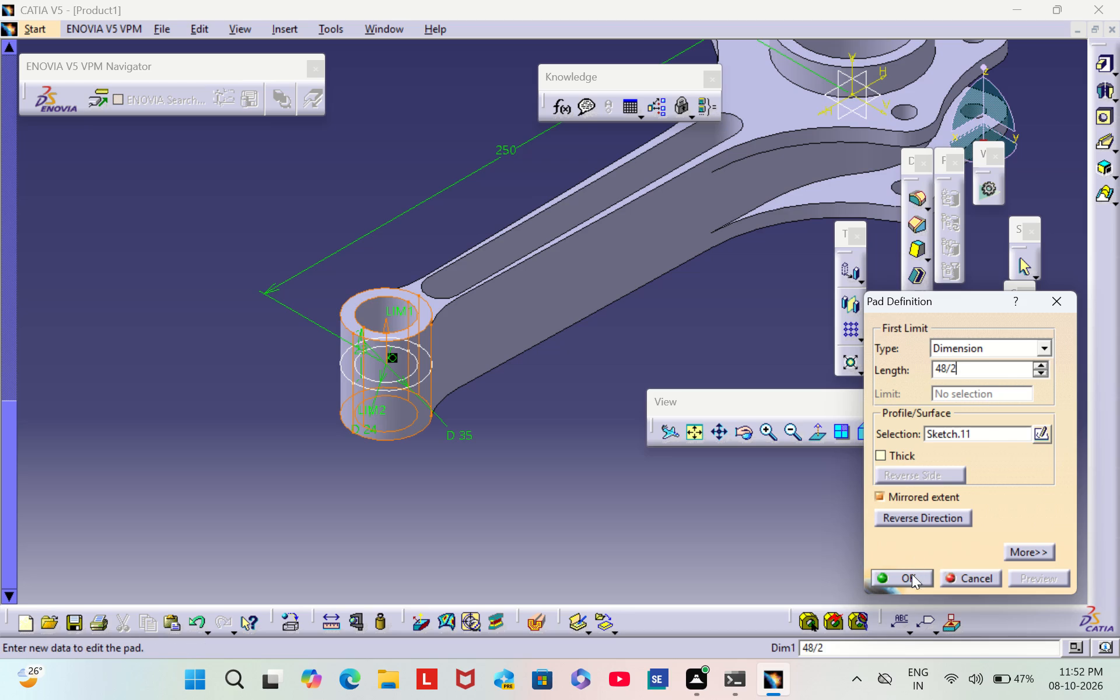
click(911, 576)
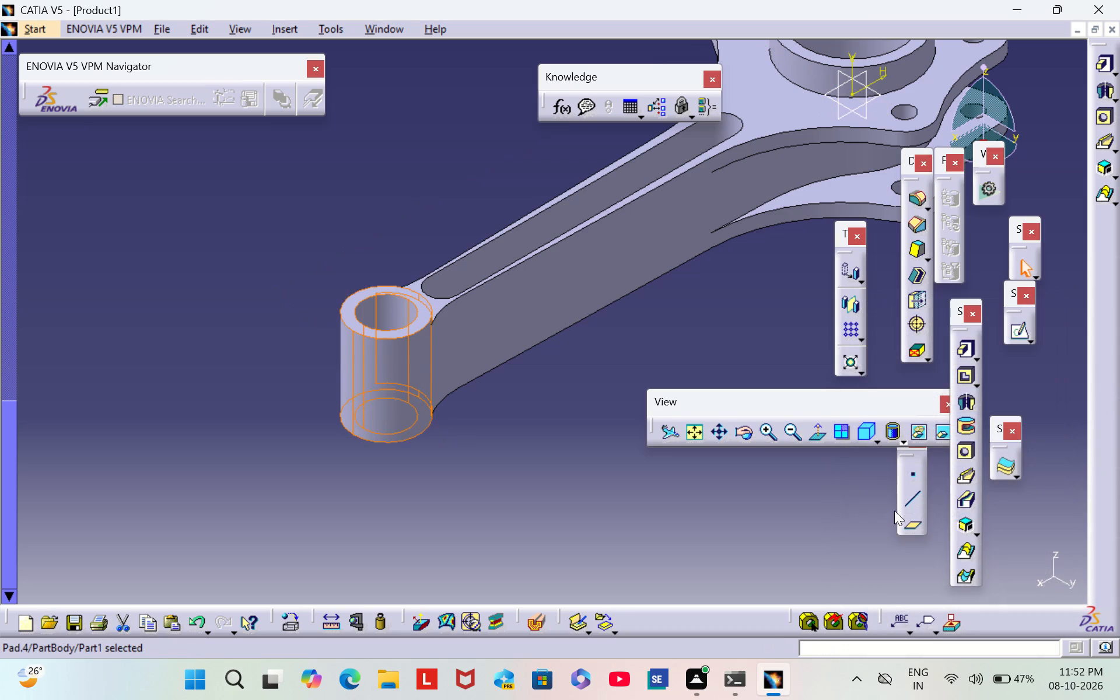
click(634, 317)
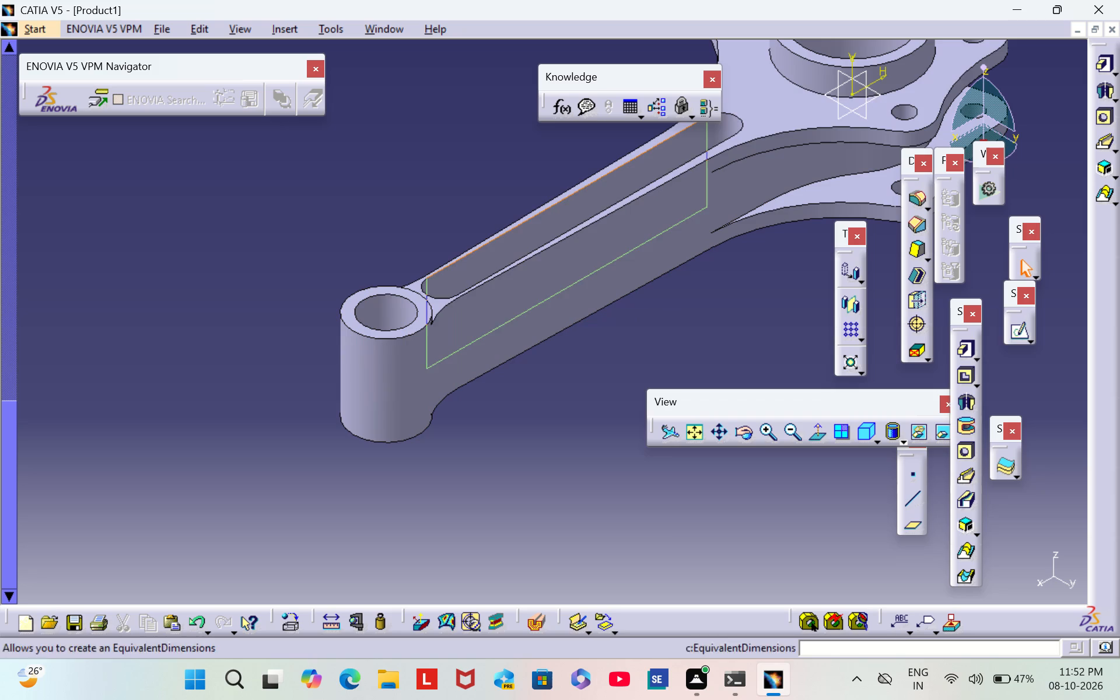
Examine the whole connecting rod, then the small-end ring up close from several directions.
middle_drag(558, 143, 460, 239)
scroll(558, 143, down, 1)
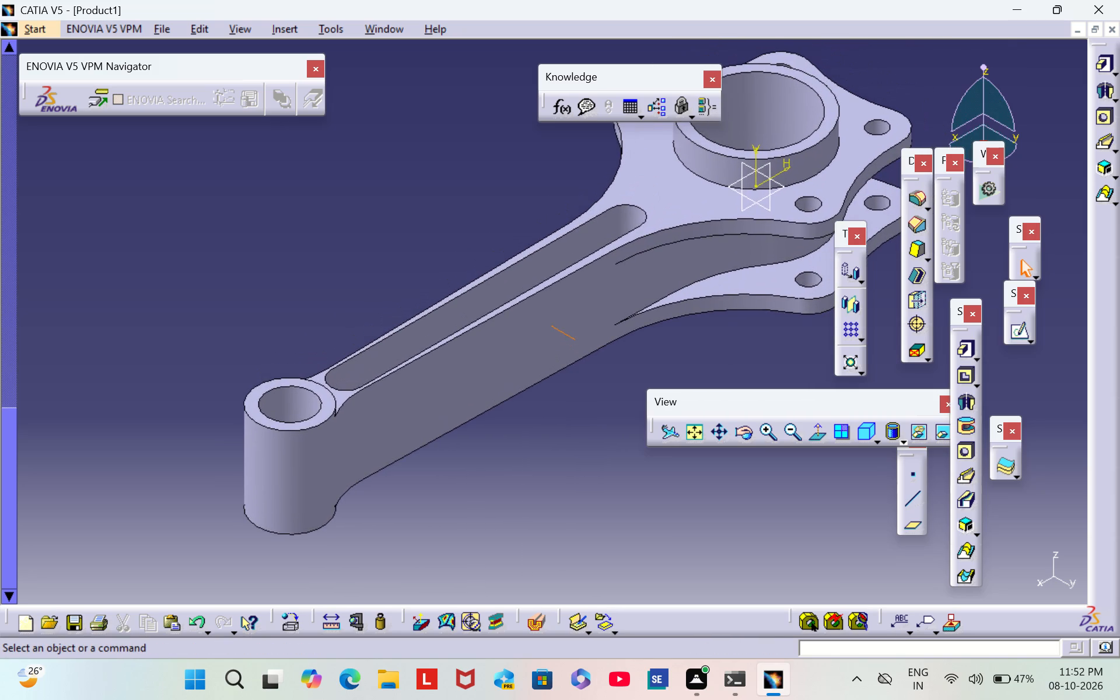
middle_drag(460, 239, 549, 240)
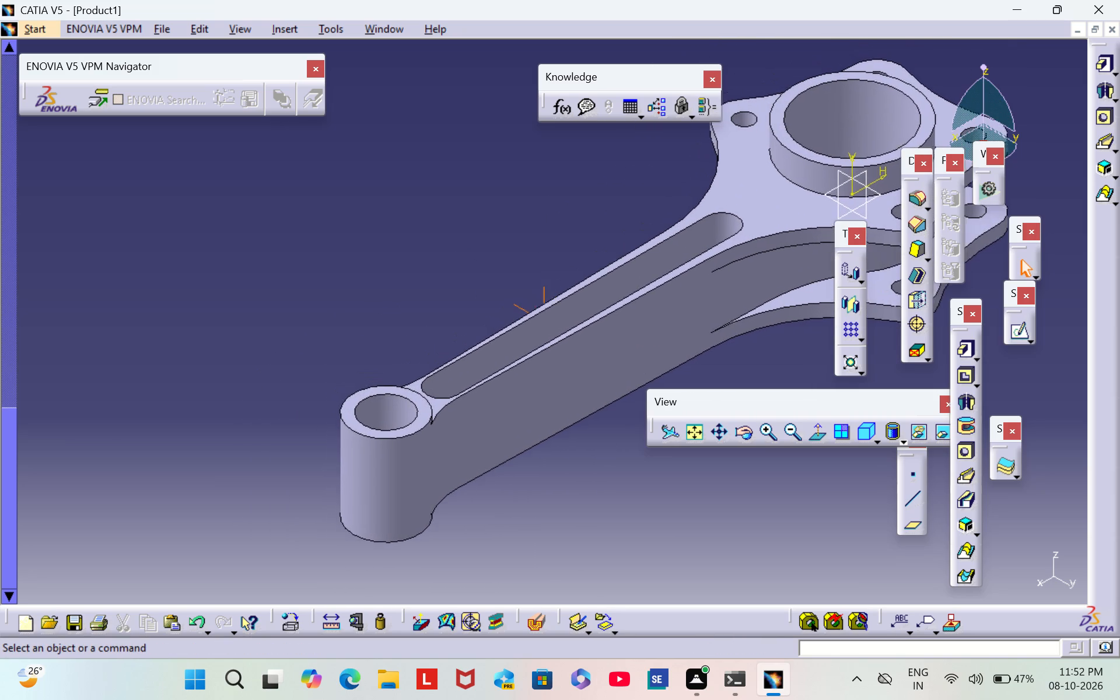
middle_drag(549, 240, 510, 209)
middle_click(510, 209)
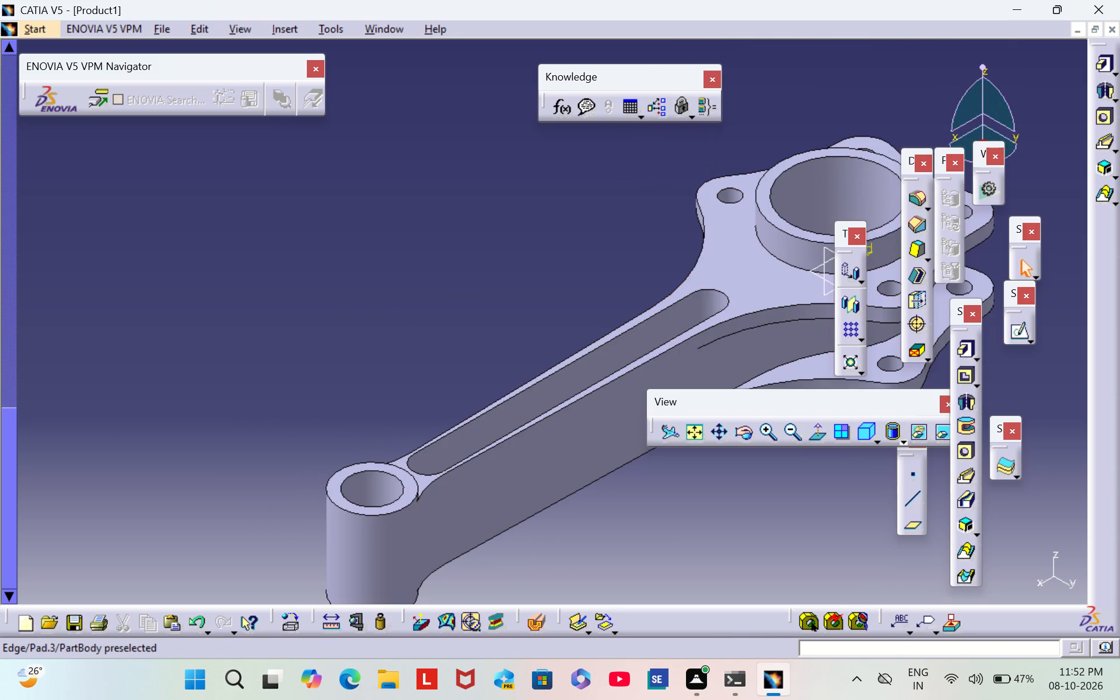
middle_drag(565, 237, 429, 207)
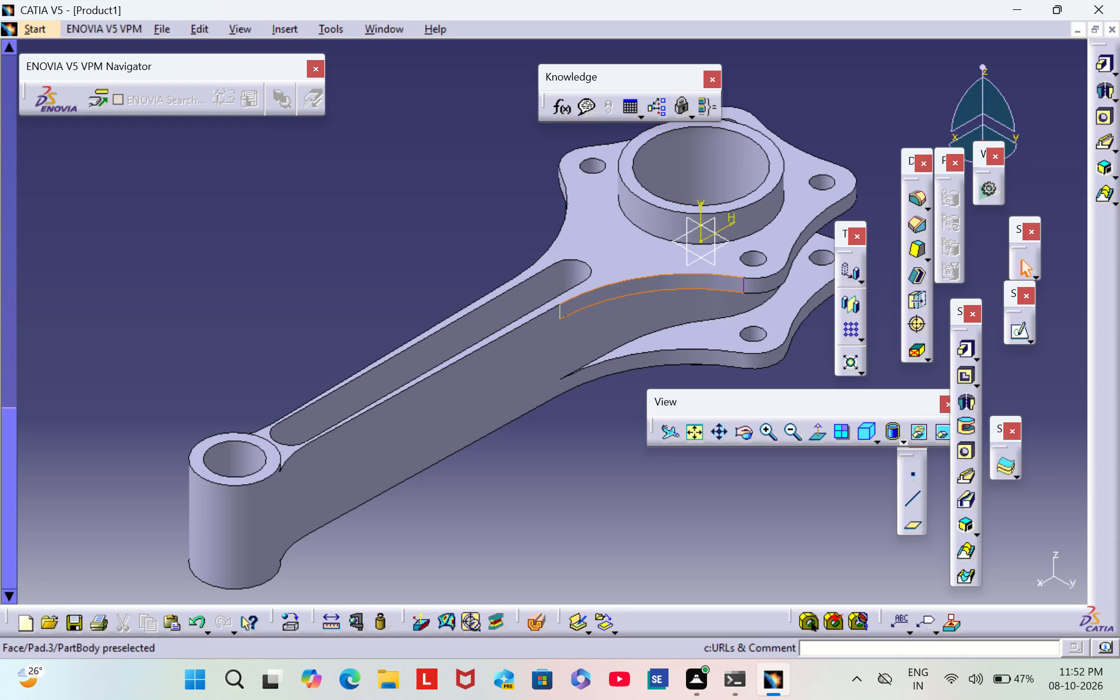
drag(647, 298, 1084, 699)
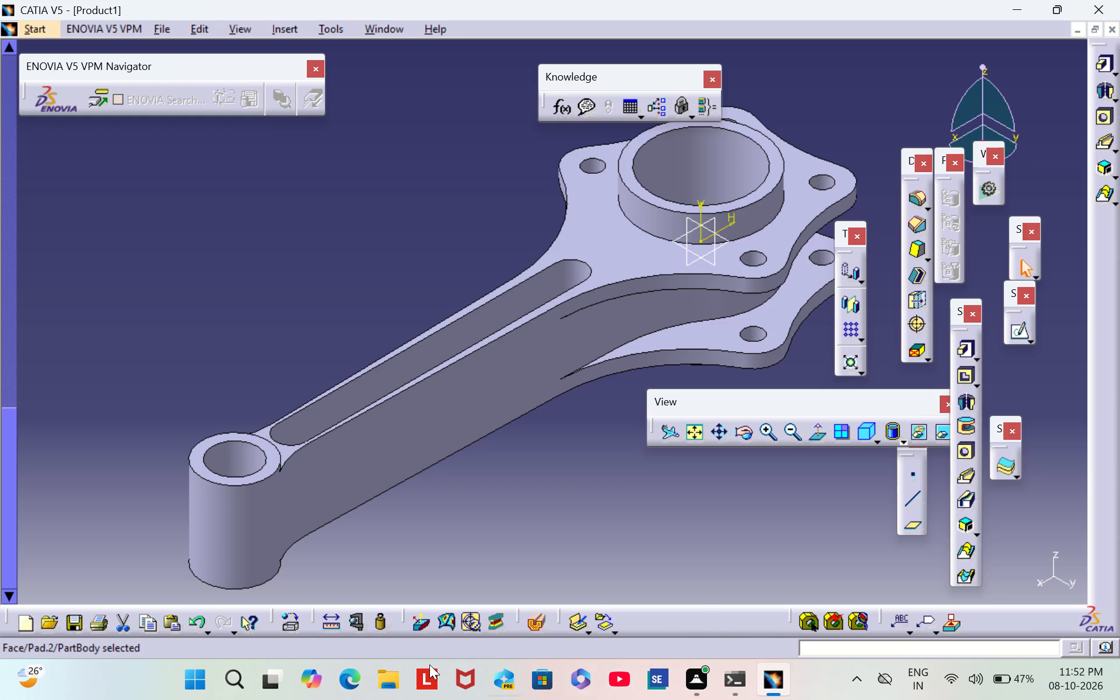
click(793, 430)
click(793, 428)
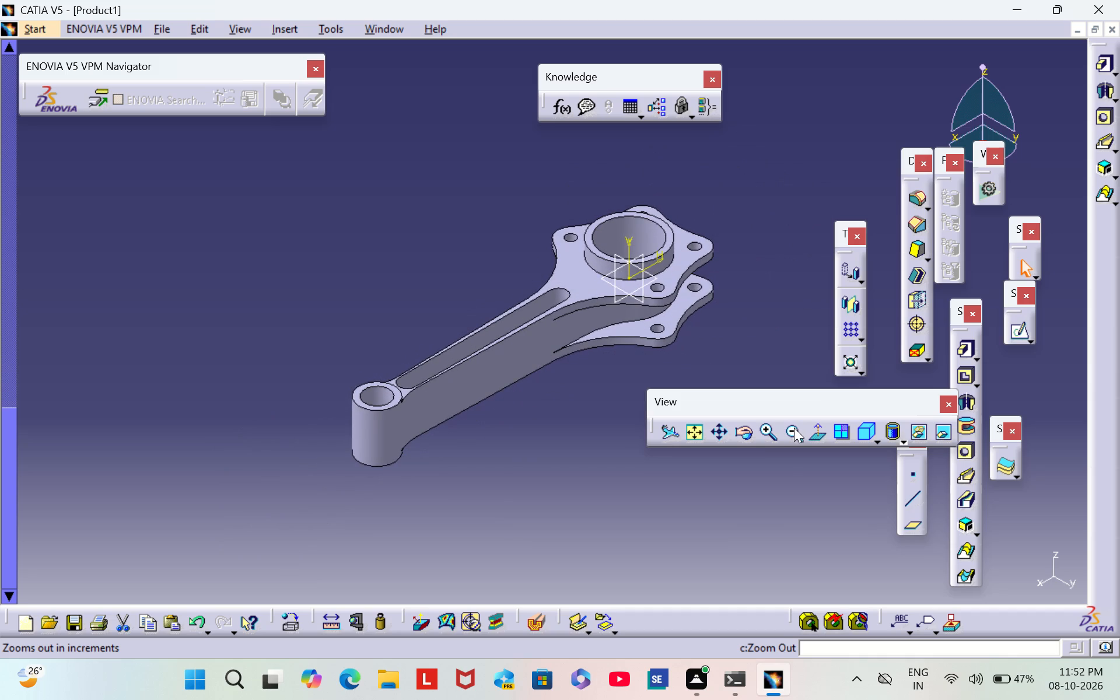
click(752, 436)
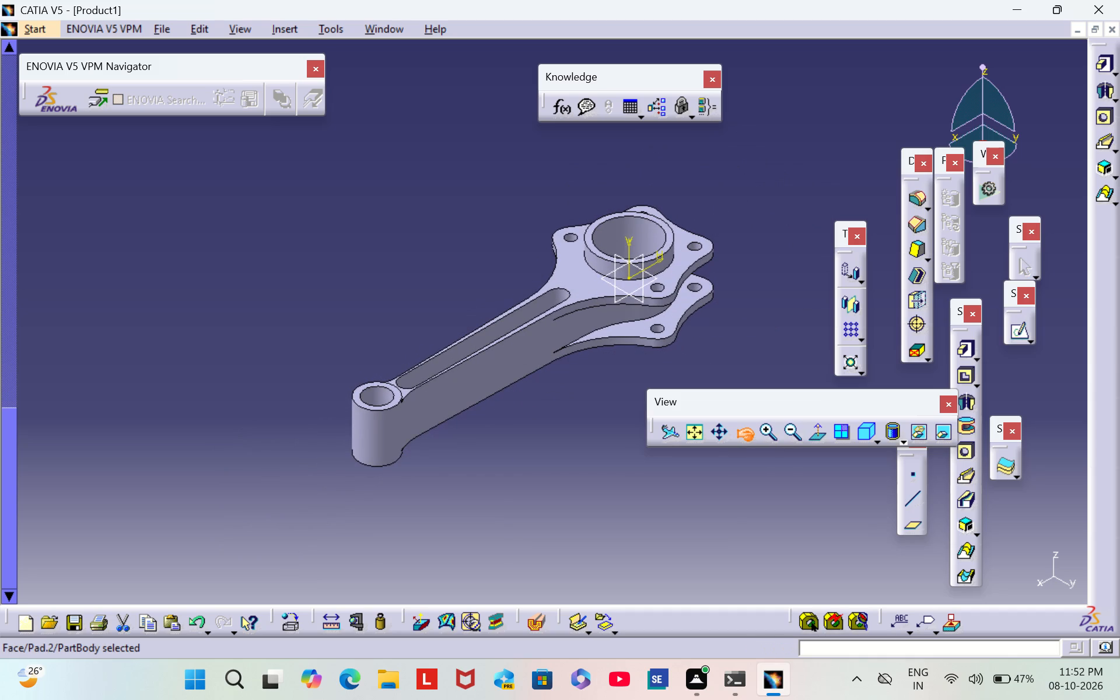
middle_drag(726, 362, 753, 309)
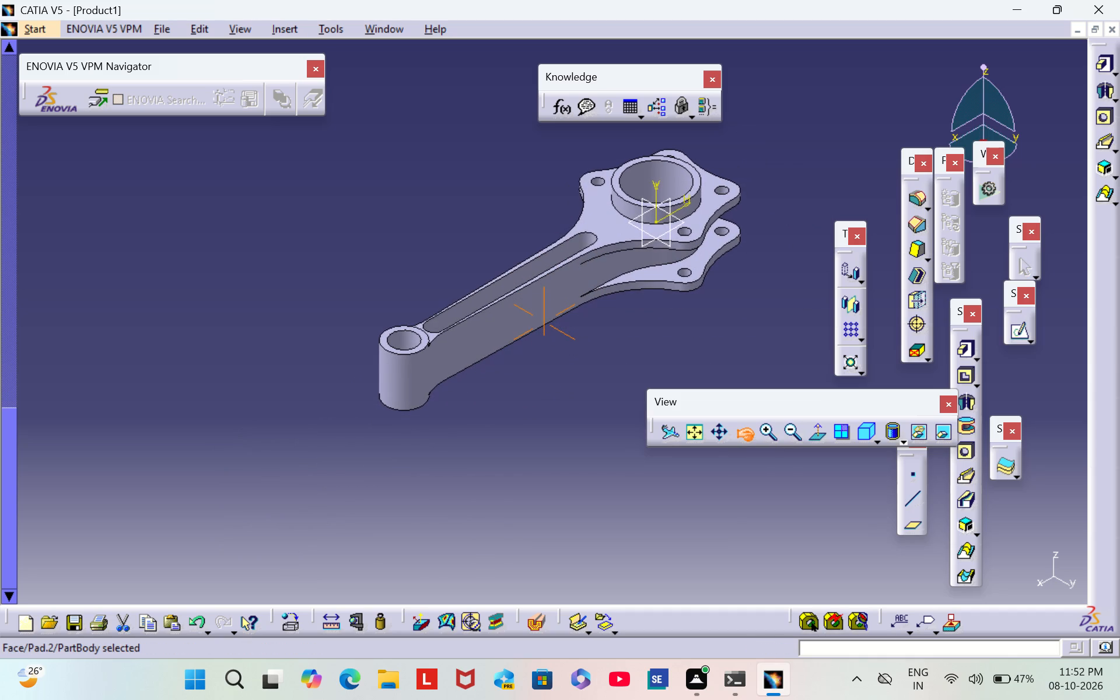
middle_drag(645, 307, 526, 444)
right_drag(670, 264, 526, 444)
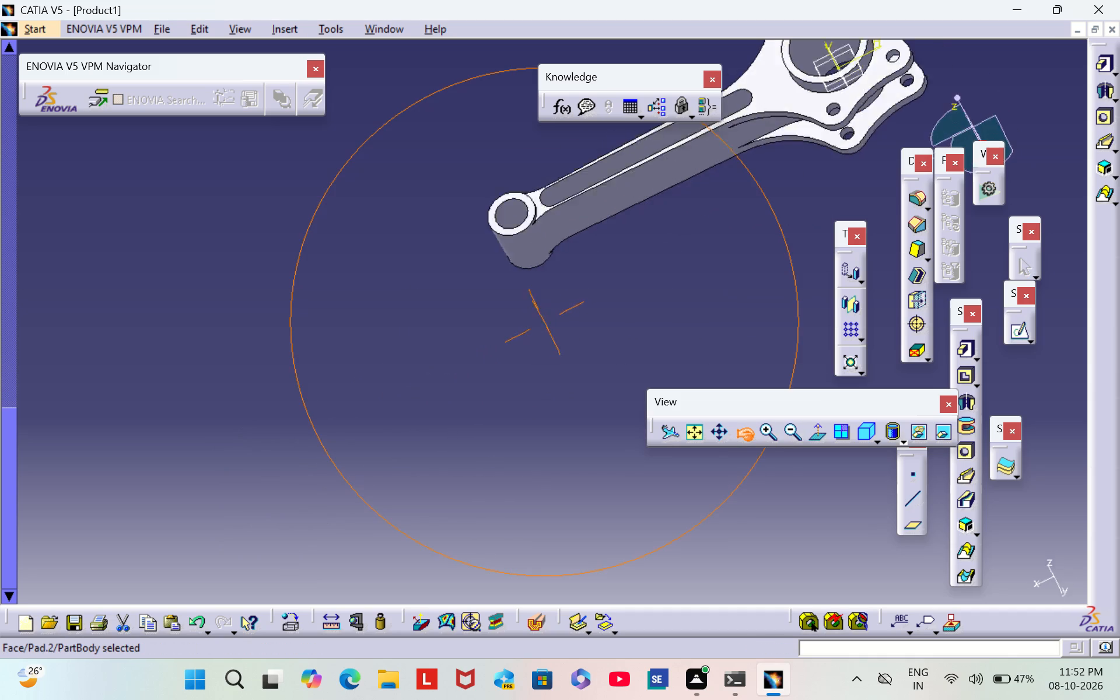
middle_drag(526, 444, 458, 348)
right_drag(526, 444, 458, 348)
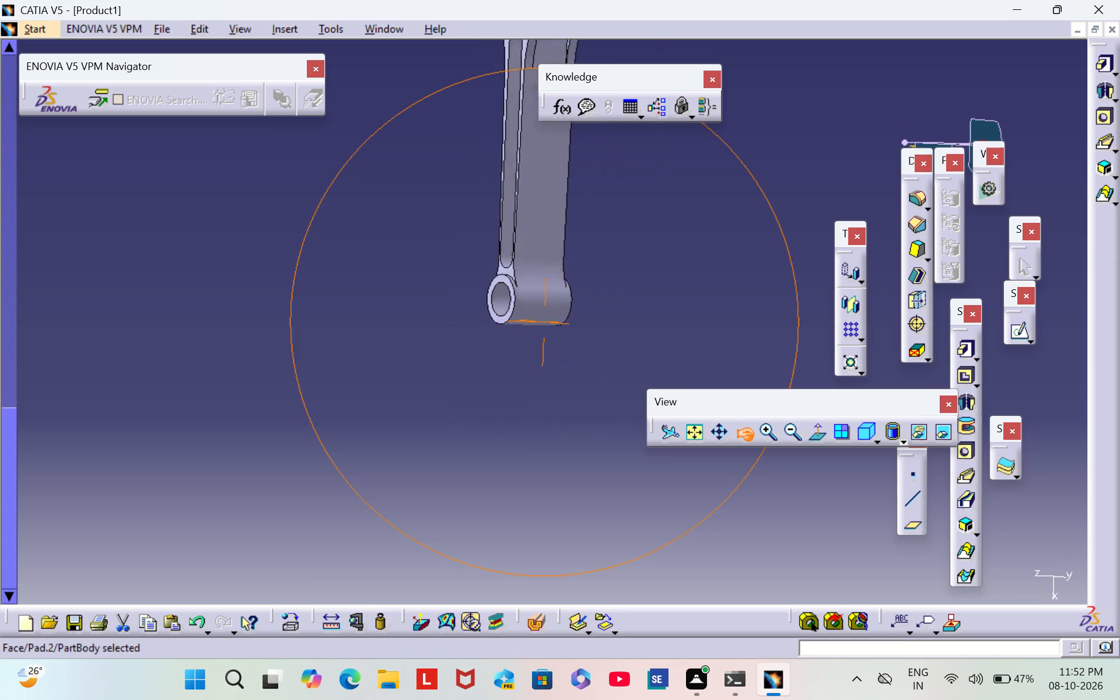
right_drag(458, 348, 431, 336)
middle_drag(458, 348, 965, 198)
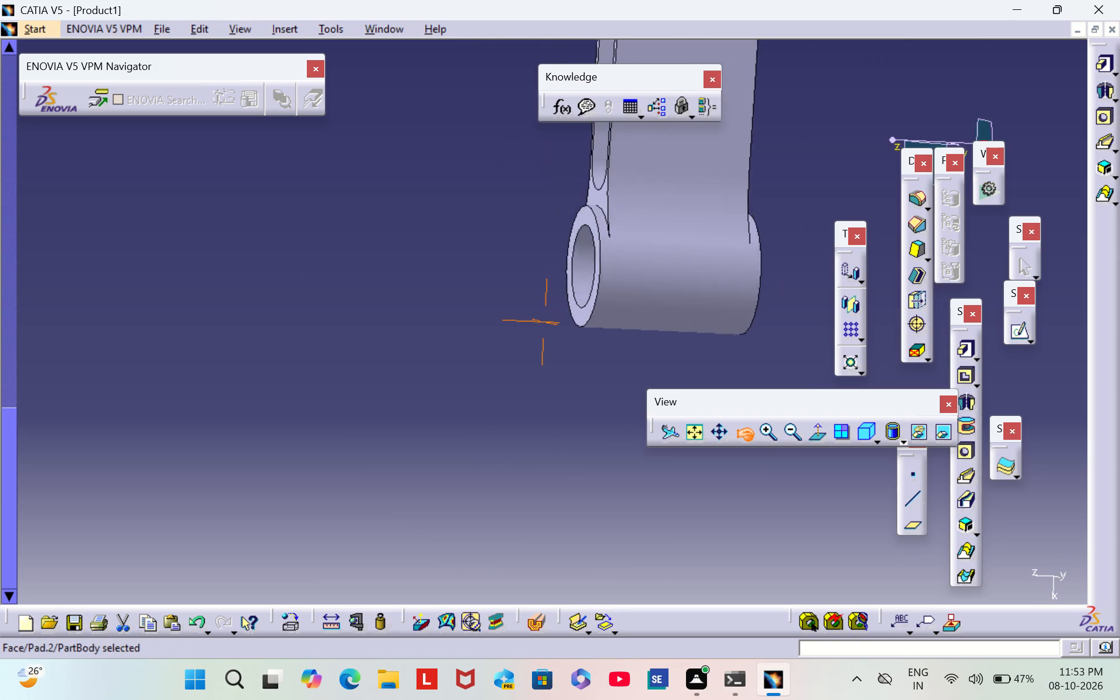
Examine the whole connecting rod from several directions, from the small-end ring along the shank to the big end.
middle_drag(965, 198, 827, 316)
middle_drag(734, 161, 706, 207)
right_drag(718, 187, 706, 207)
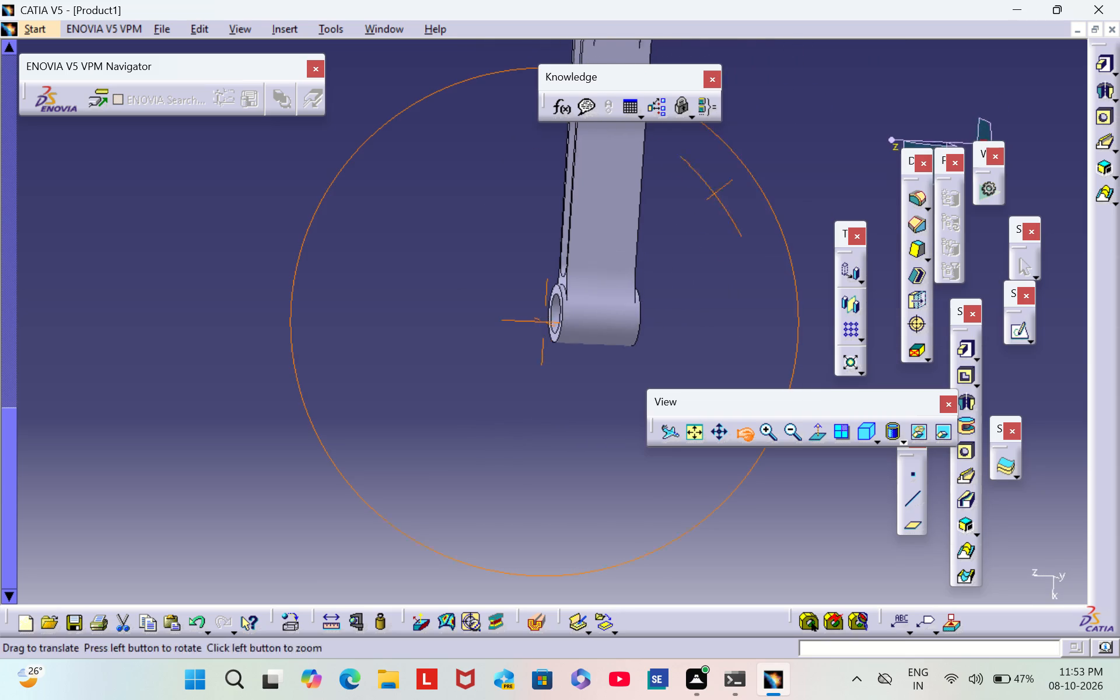
right_drag(706, 207, 699, 251)
middle_drag(706, 207, 691, 331)
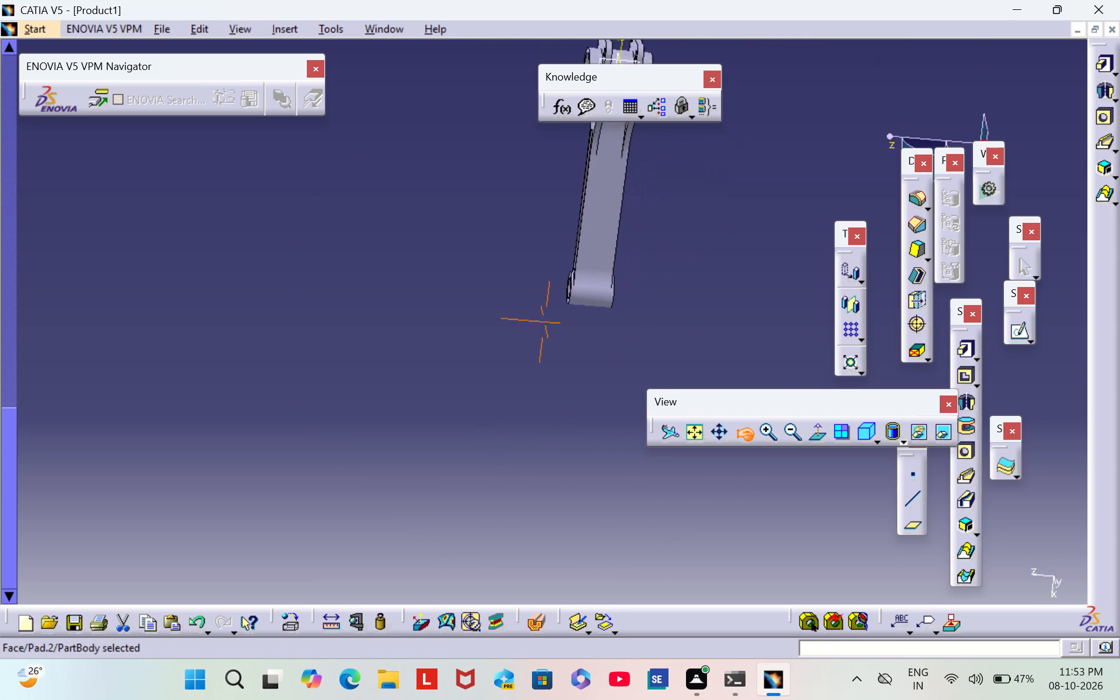
middle_drag(691, 331, 670, 355)
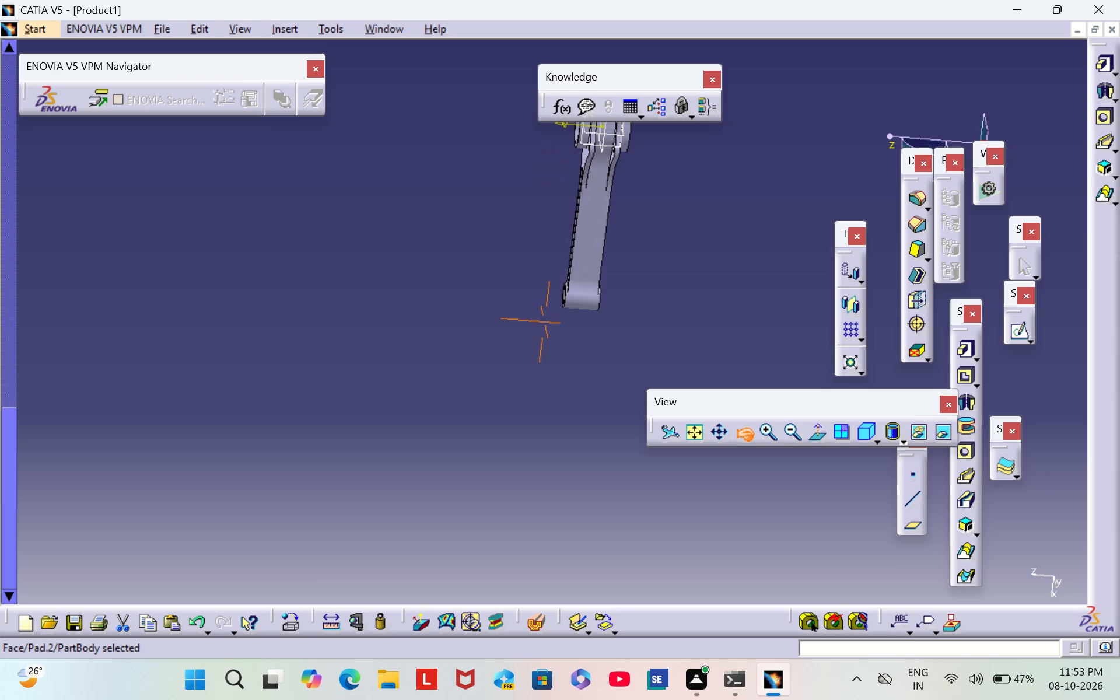
middle_drag(670, 355, 671, 353)
middle_click(671, 353)
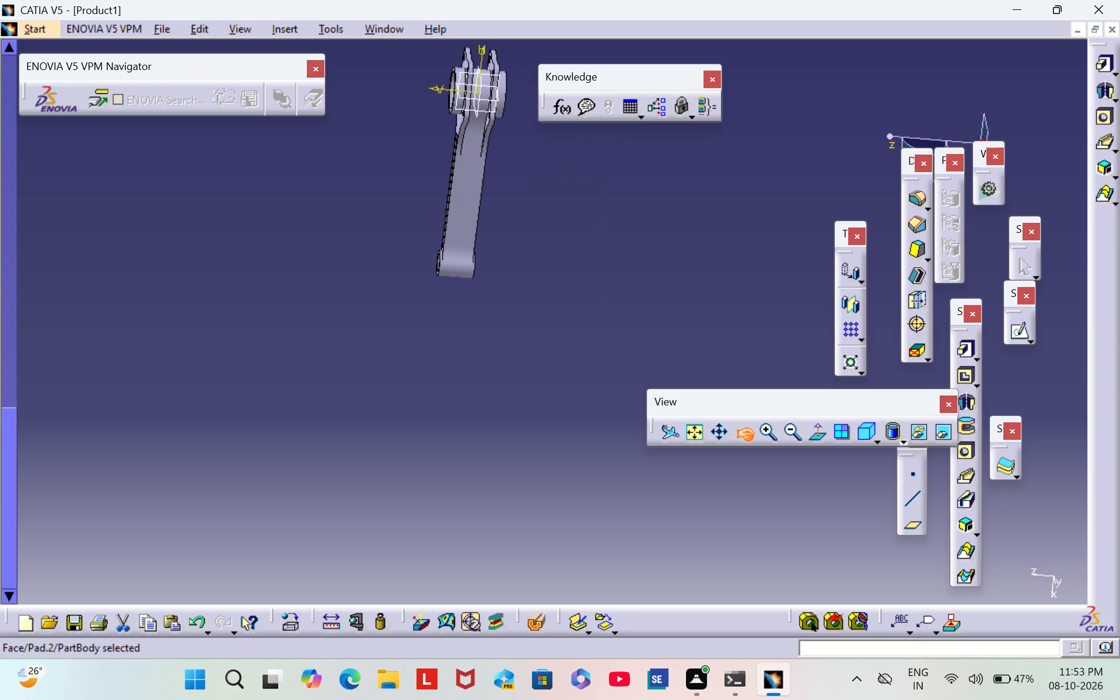
scroll(546, 181, down, 1)
middle_drag(546, 181, 602, 363)
right_drag(554, 226, 604, 365)
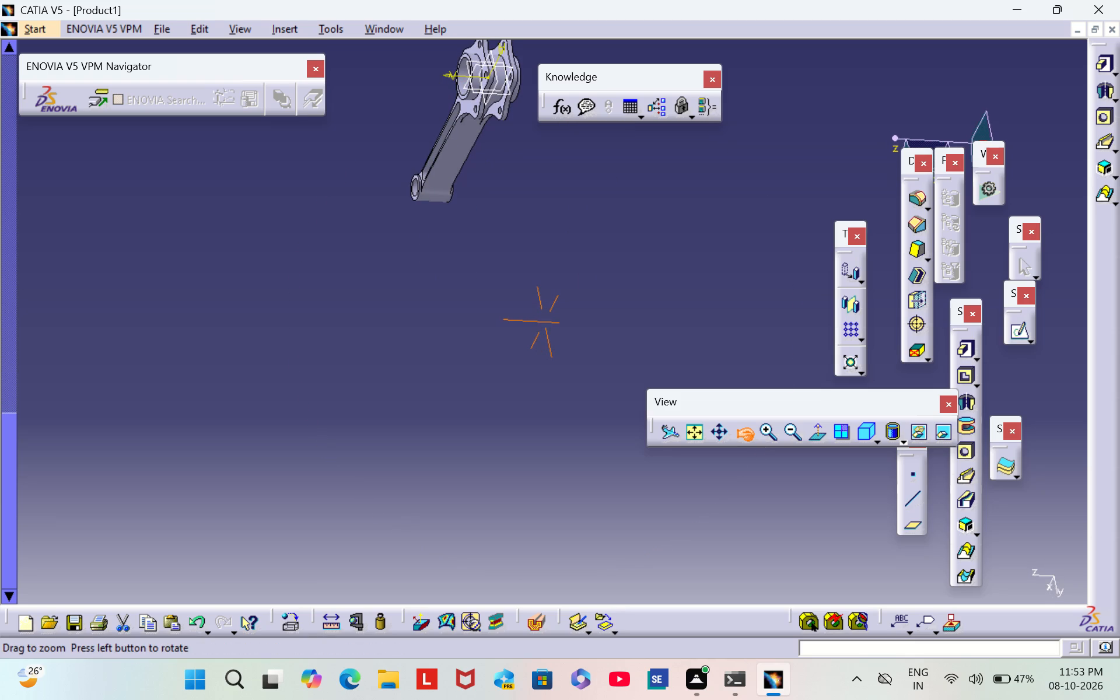
middle_drag(416, 83, 533, 371)
right_drag(416, 83, 533, 371)
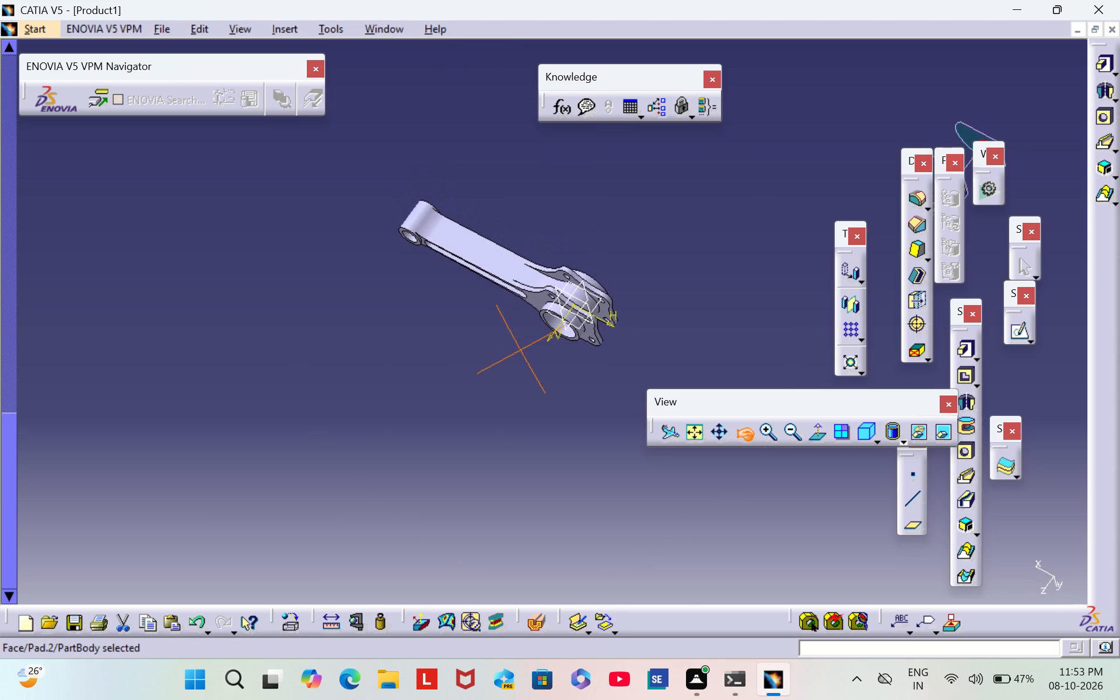
middle_drag(450, 163, 493, 167)
right_drag(450, 162, 493, 167)
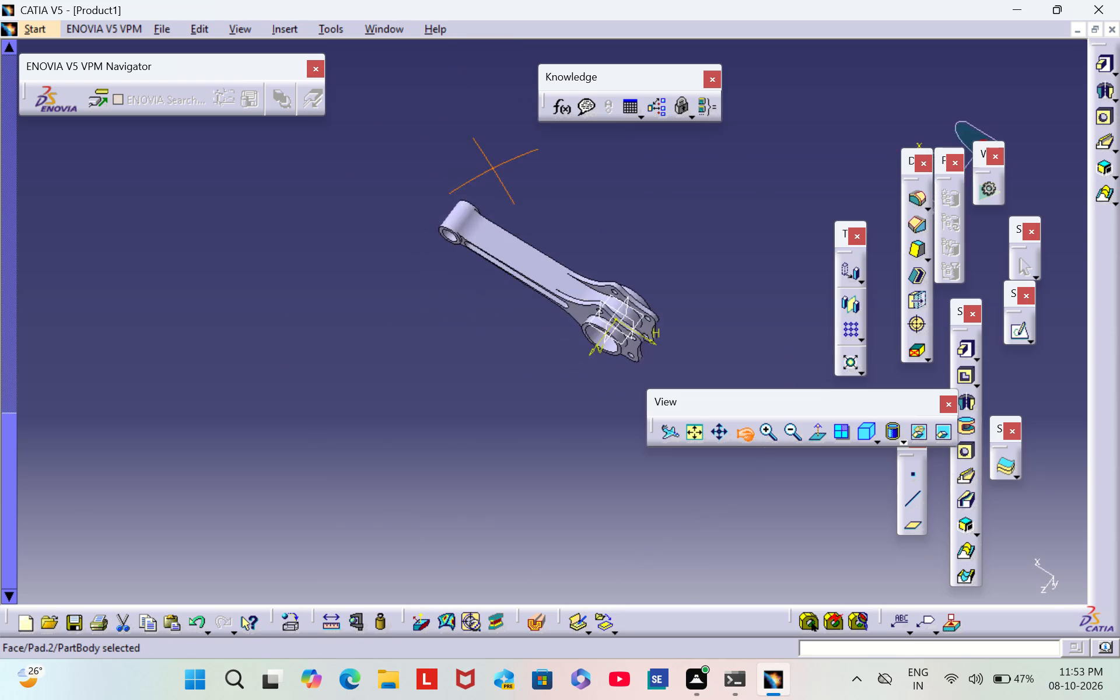
right_drag(493, 167, 677, 208)
middle_drag(493, 167, 677, 208)
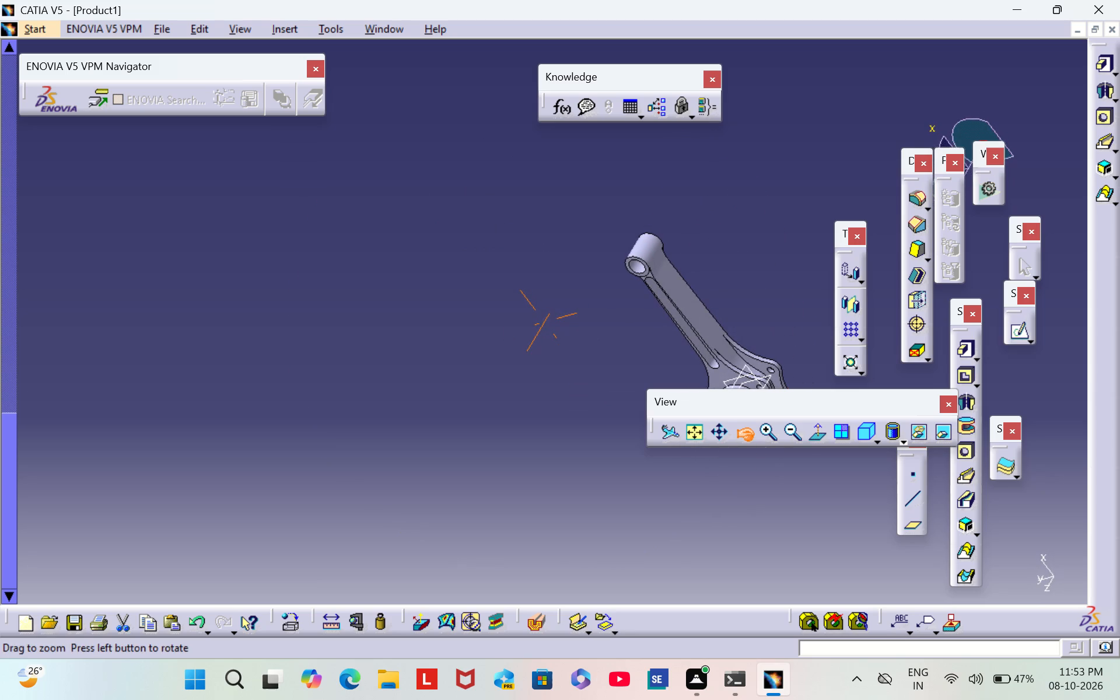
Show the connecting rod in the standard isometric view, sized so that the whole part is visible.
click(868, 432)
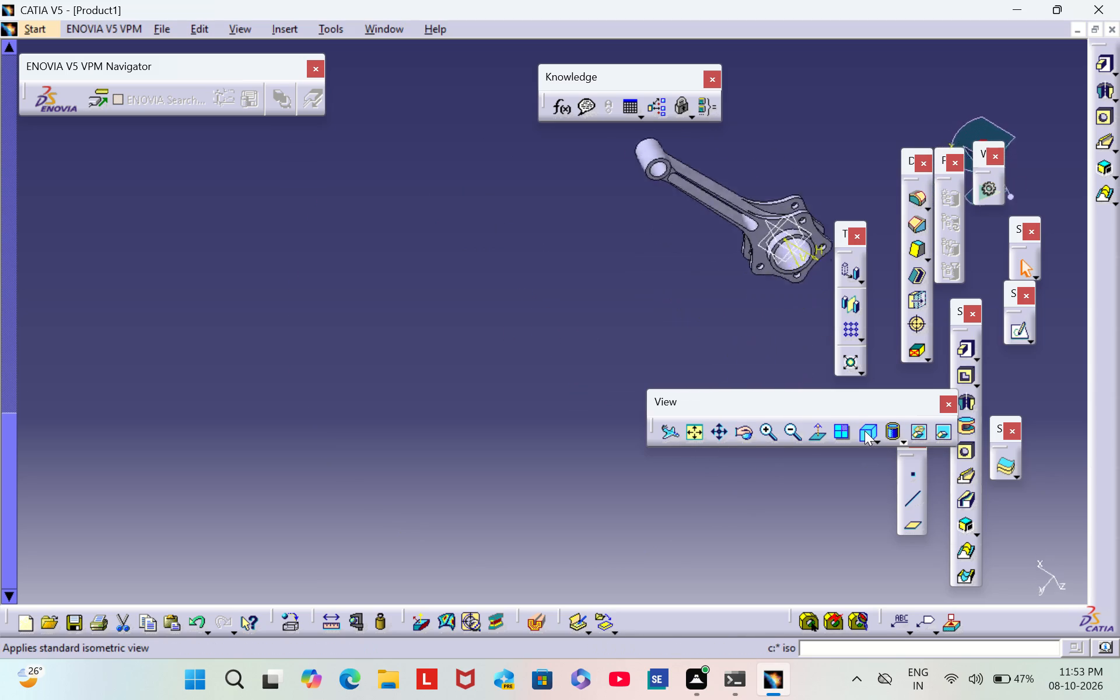
middle_drag(367, 104, 447, 218)
triple_click(798, 435)
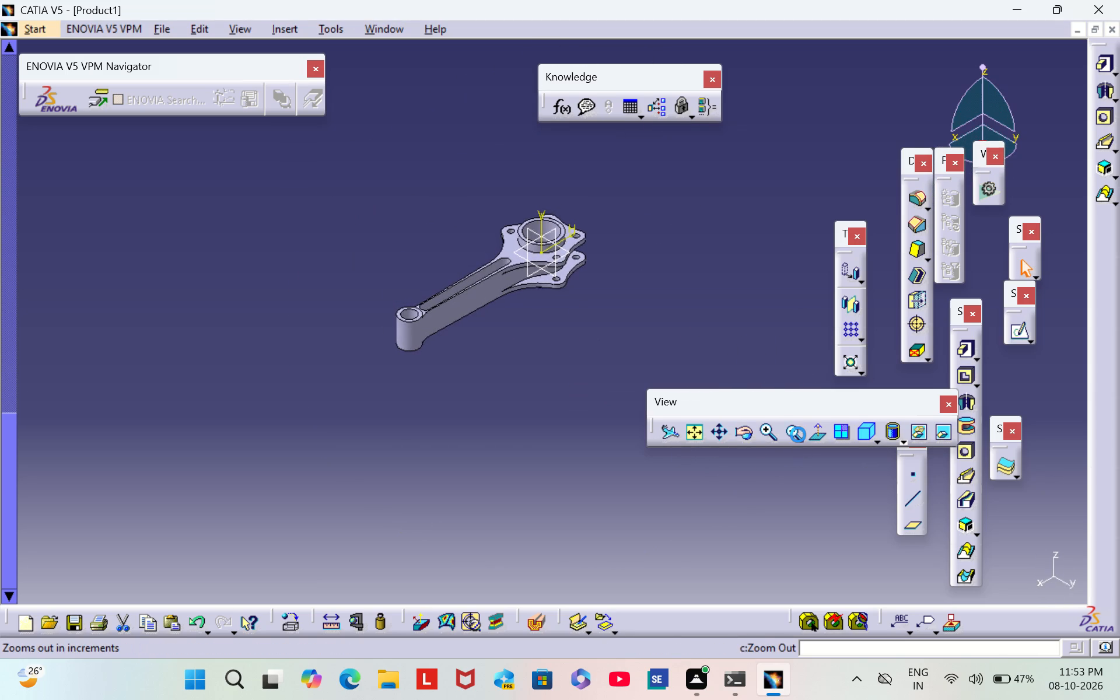
click(798, 435)
triple_click(775, 433)
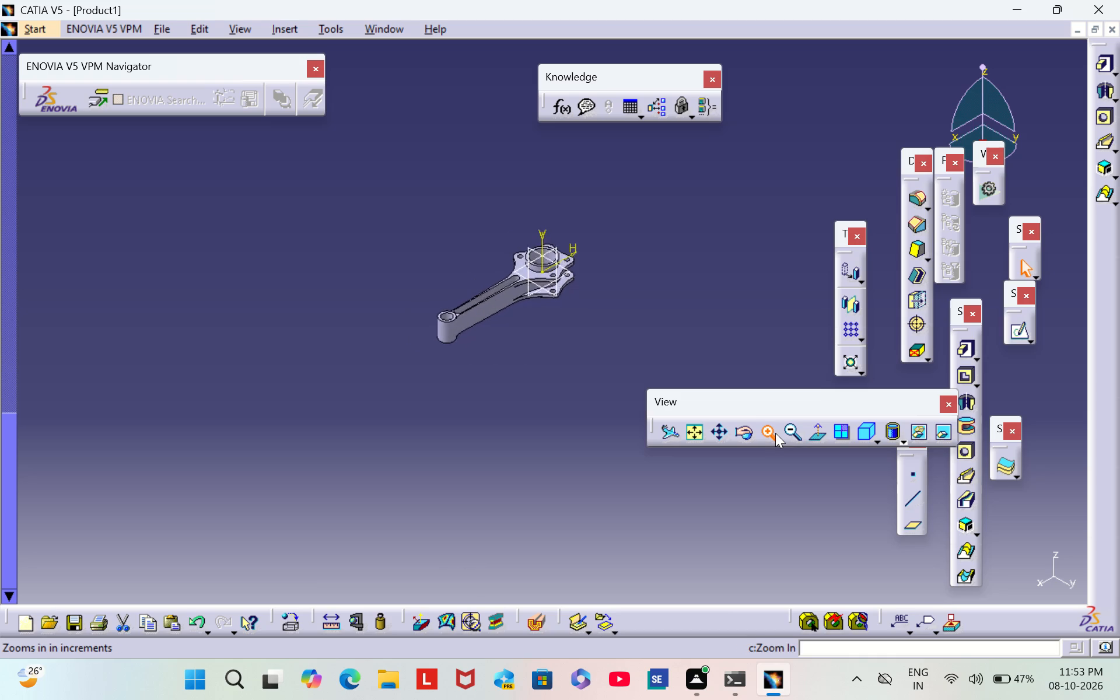
click(792, 429)
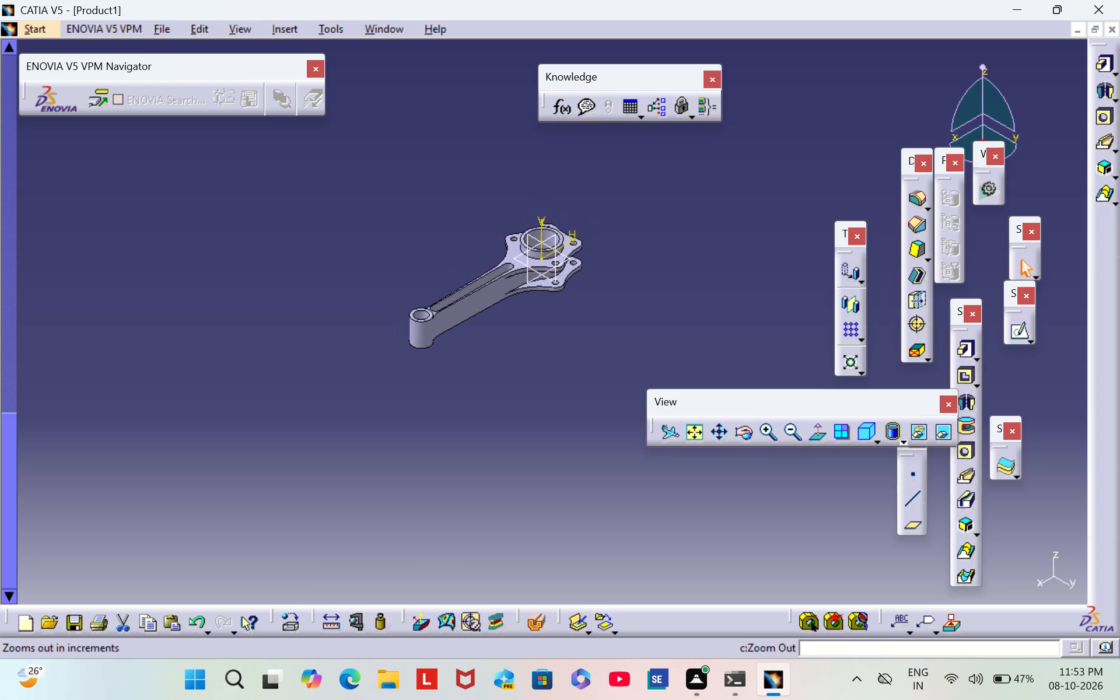
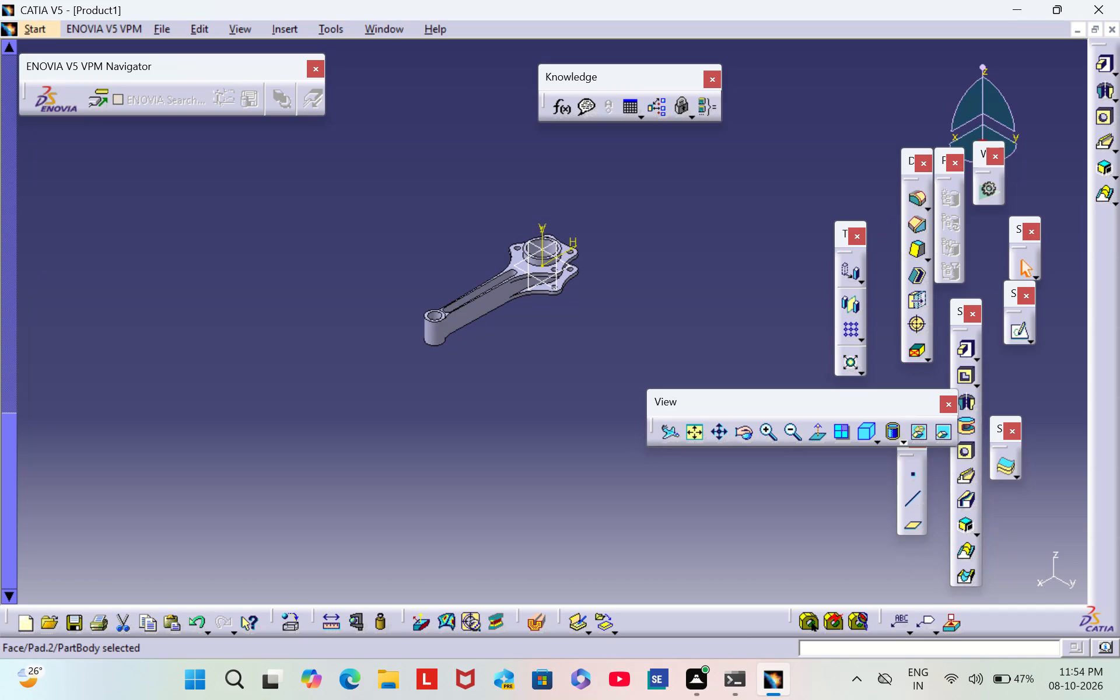
Examine the whole connecting rod, turning from the isometric view to face the big-end flange, slotted shank and small-end ring.
drag(447, 260, 434, 376)
scroll(582, 308, down, 1)
middle_drag(583, 307, 611, 419)
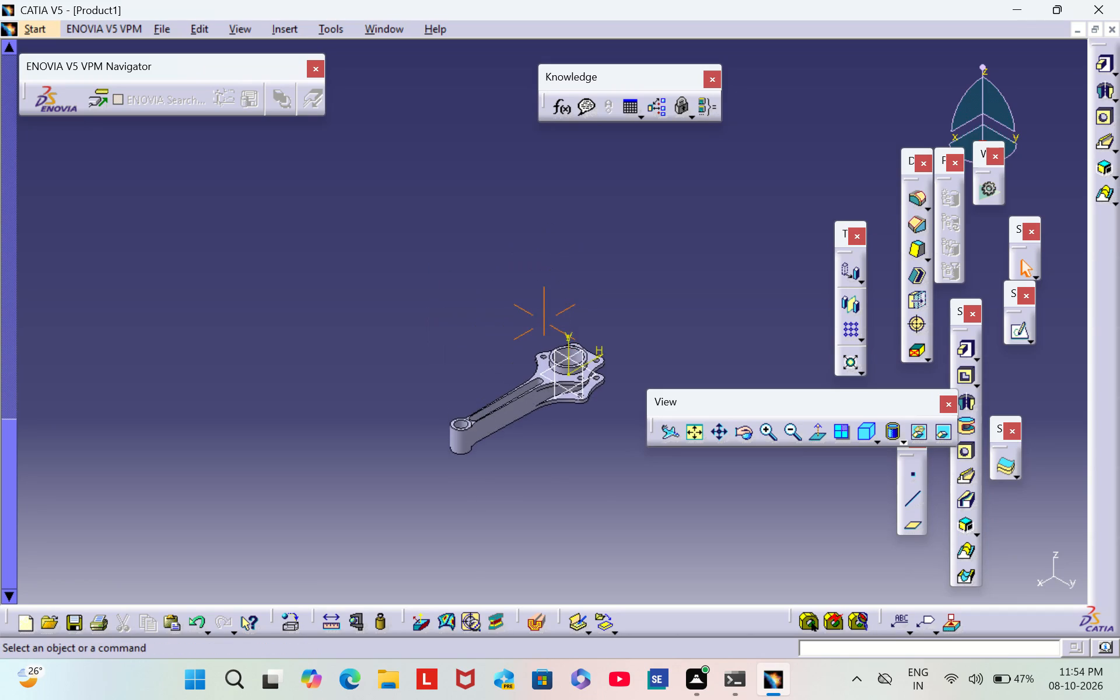
middle_drag(611, 419, 603, 368)
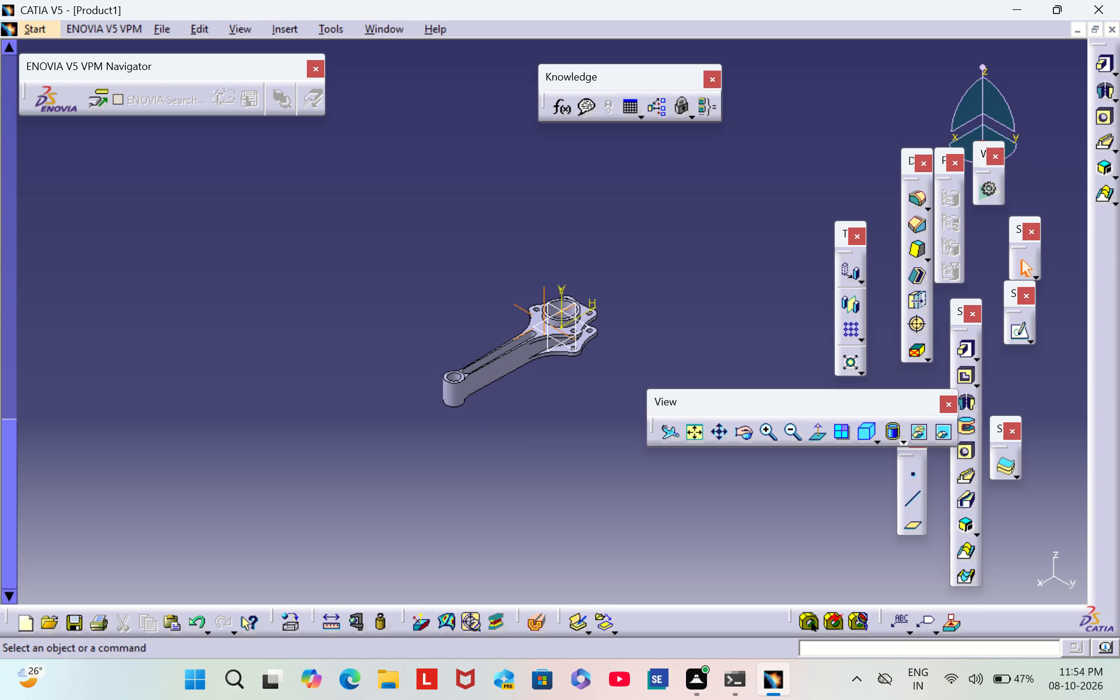
middle_drag(577, 390, 577, 384)
right_drag(577, 390, 577, 384)
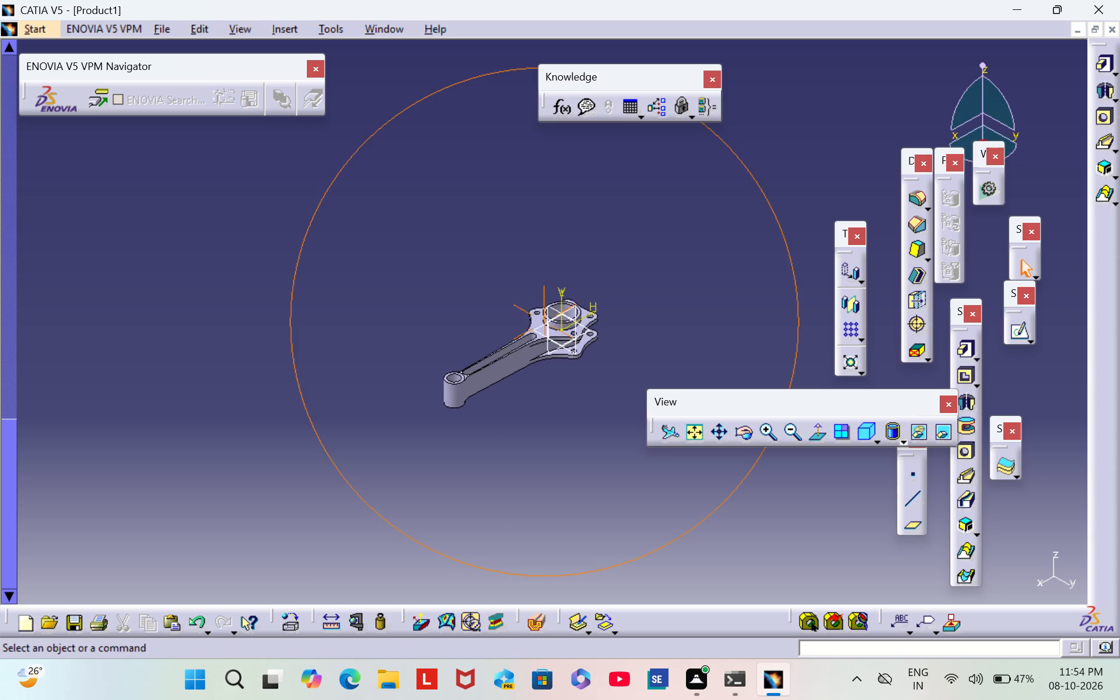
right_drag(577, 384, 589, 544)
middle_drag(577, 384, 565, 387)
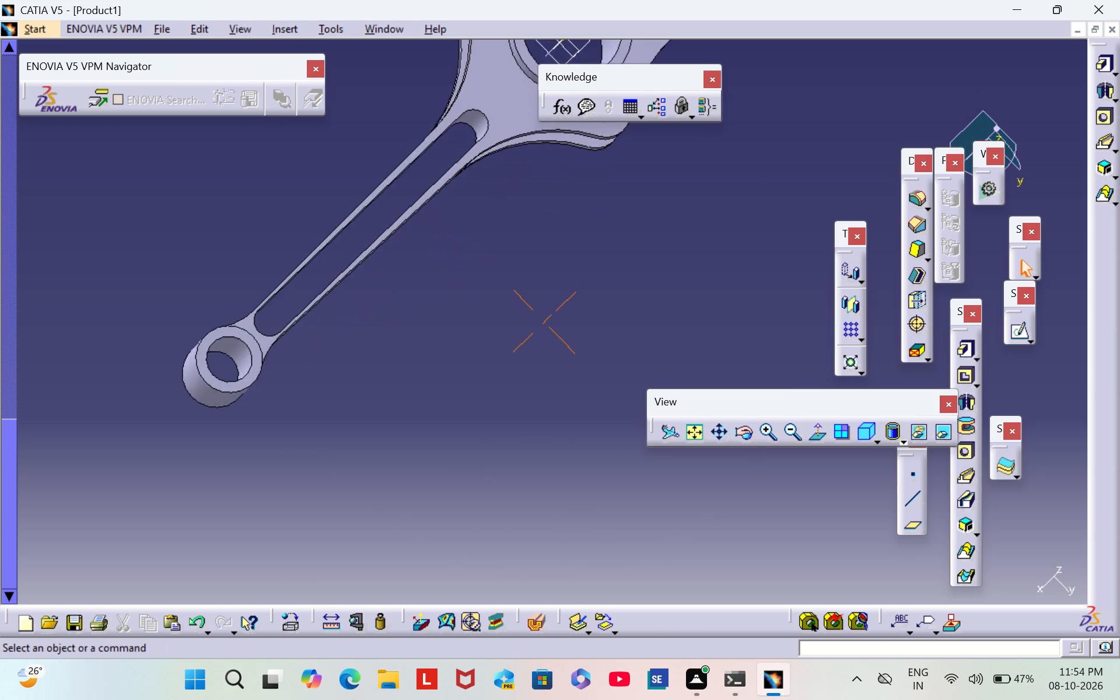
middle_drag(565, 387, 570, 473)
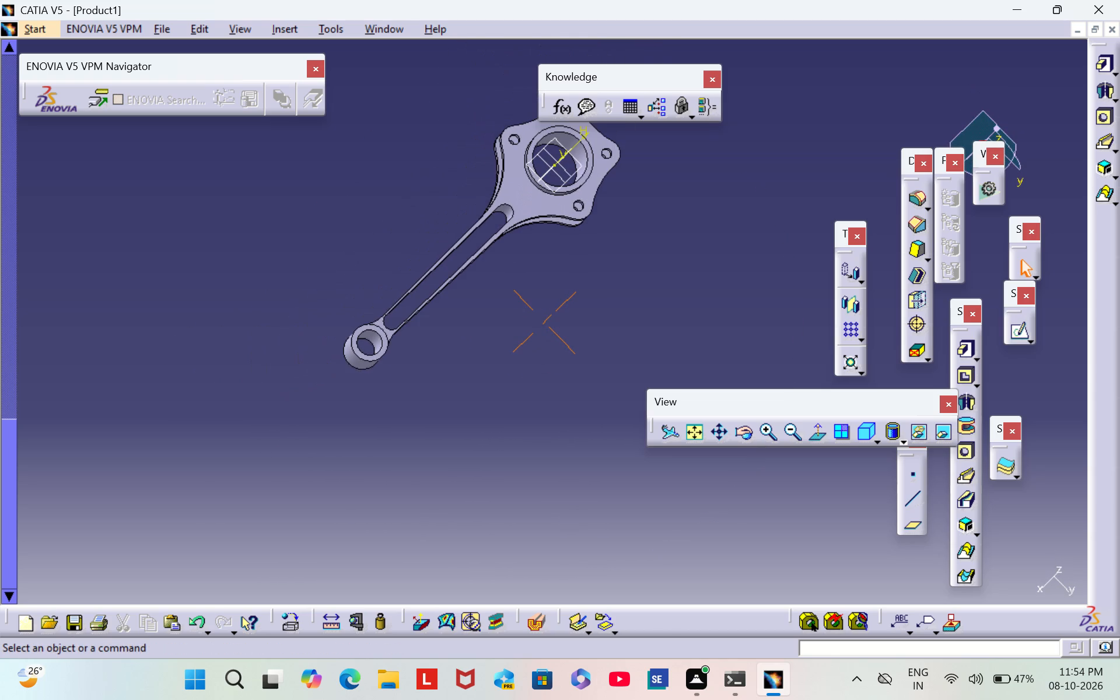
middle_drag(570, 473, 570, 473)
middle_drag(454, 187, 485, 304)
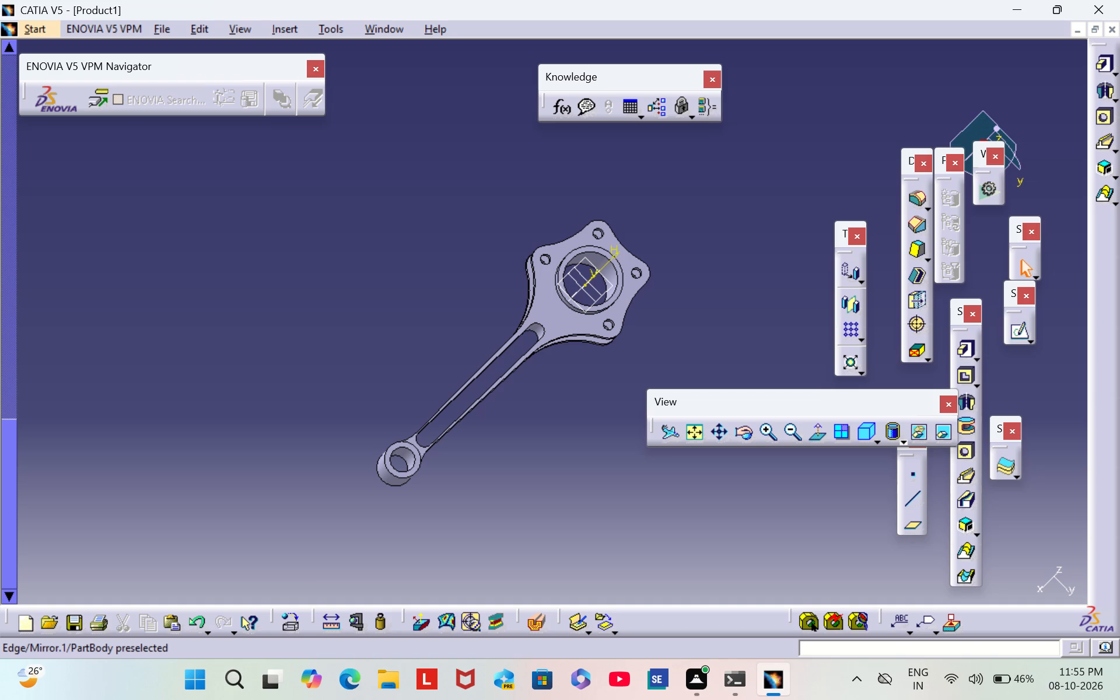
Examine the big end up close at an angle, covering its bore, bolt holes and the two spaced flanges.
scroll(530, 411, down, 1)
middle_drag(531, 410, 614, 397)
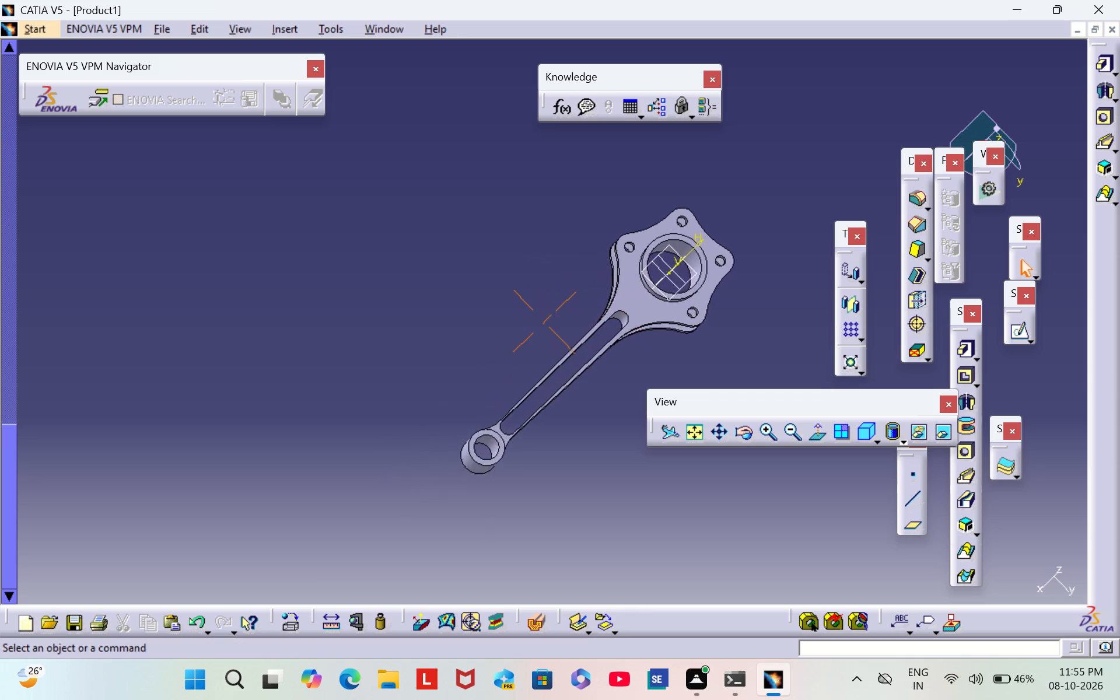
middle_drag(614, 397, 675, 328)
right_drag(535, 410, 675, 328)
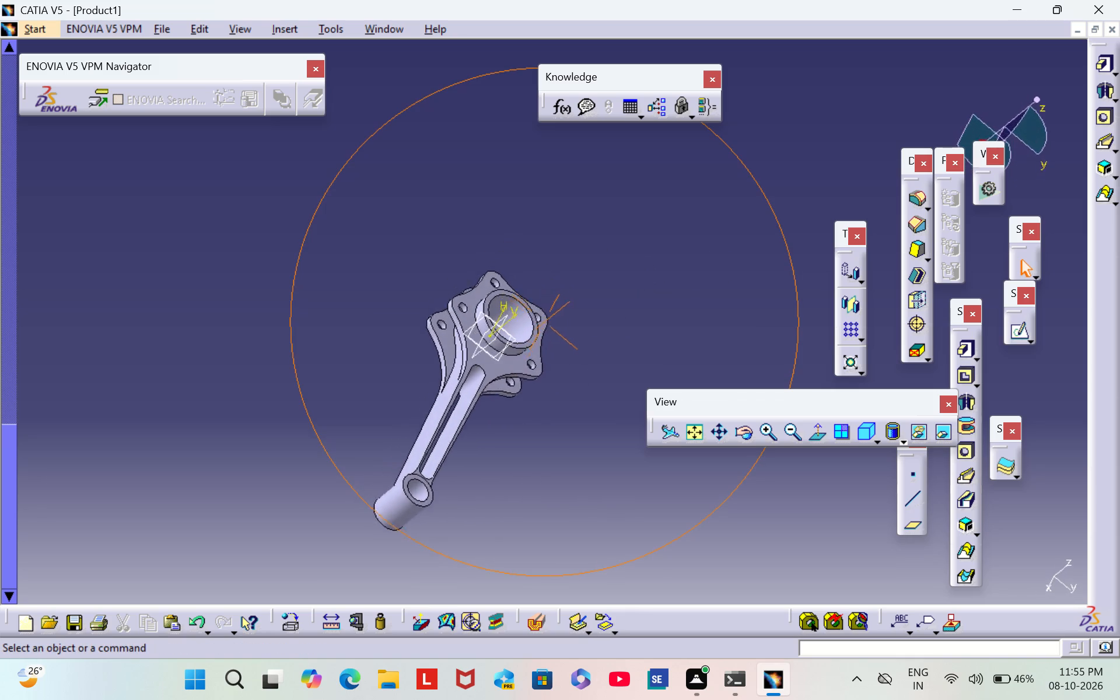
right_drag(675, 328, 621, 334)
middle_drag(675, 328, 643, 320)
right_drag(677, 282, 643, 320)
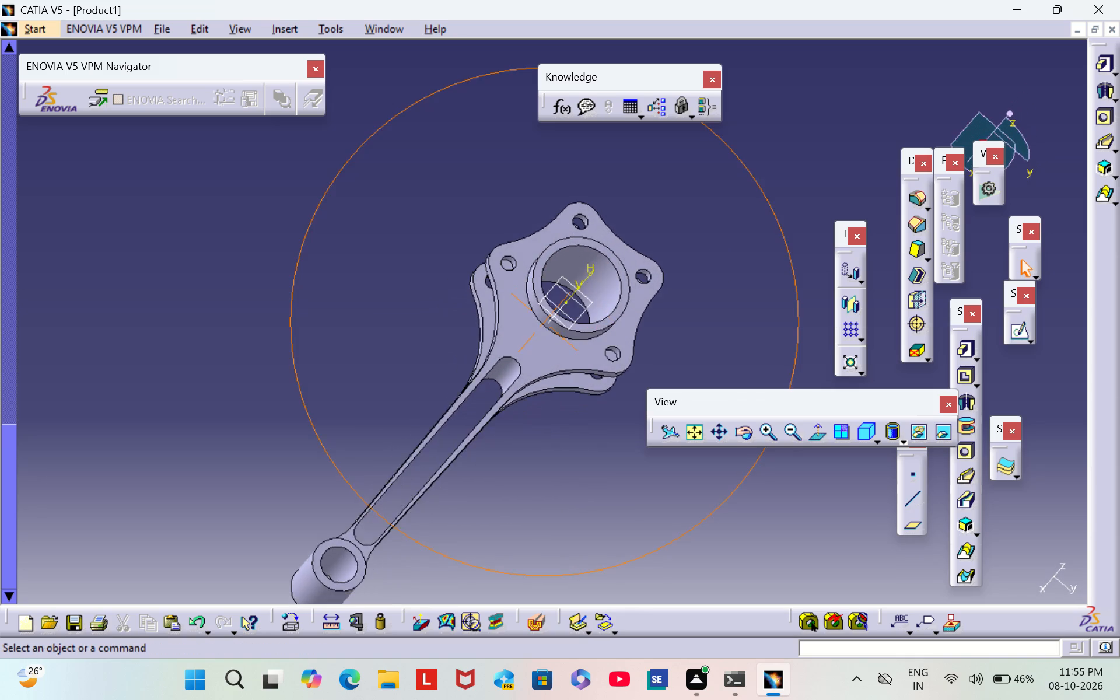
right_drag(643, 320, 642, 321)
middle_drag(643, 320, 666, 323)
middle_drag(668, 320, 667, 310)
middle_drag(663, 305, 651, 318)
middle_click(651, 318)
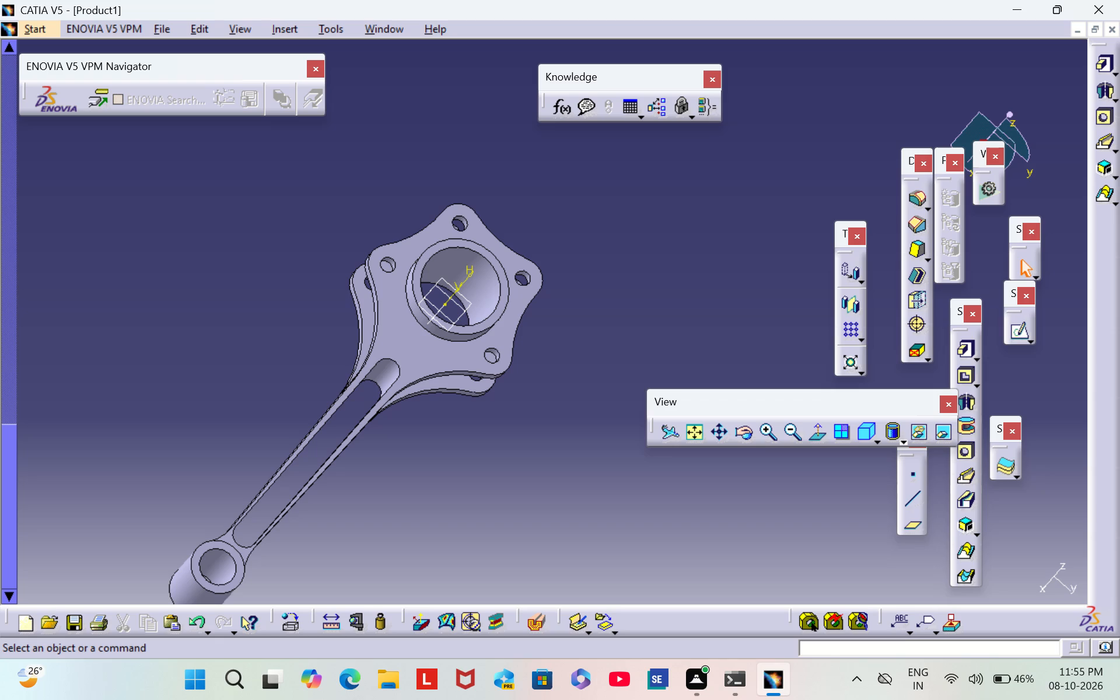
Examine the full length of the connecting rod from slightly different oblique angles, from the big-end flanges to the small-end ring.
scroll(520, 446, down, 1)
right_drag(520, 446, 570, 406)
scroll(411, 461, down, 1)
middle_drag(411, 461, 376, 478)
right_drag(409, 461, 376, 478)
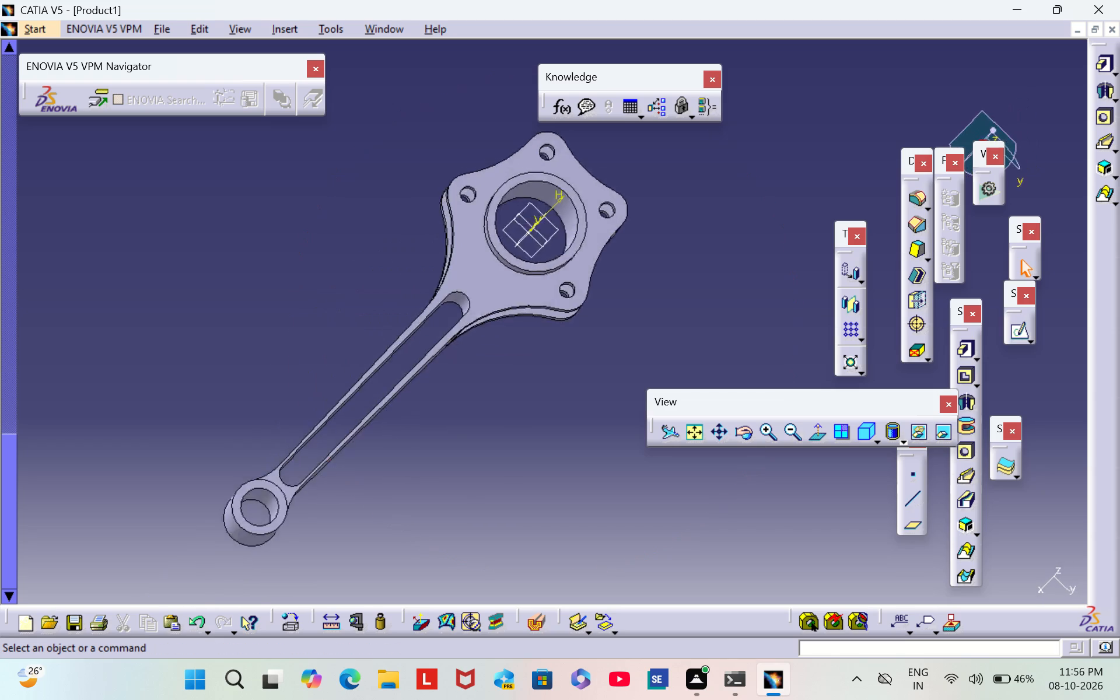
right_drag(376, 478, 417, 494)
middle_drag(376, 478, 417, 494)
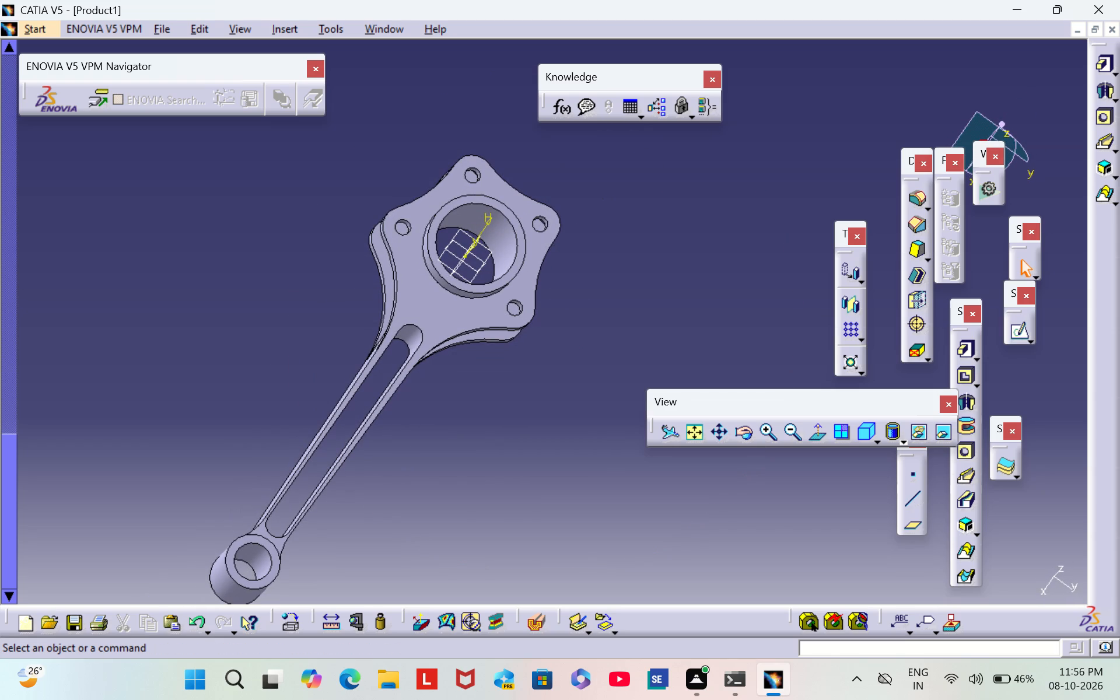
right_drag(421, 475, 453, 459)
right_drag(506, 430, 496, 410)
middle_drag(506, 430, 496, 410)
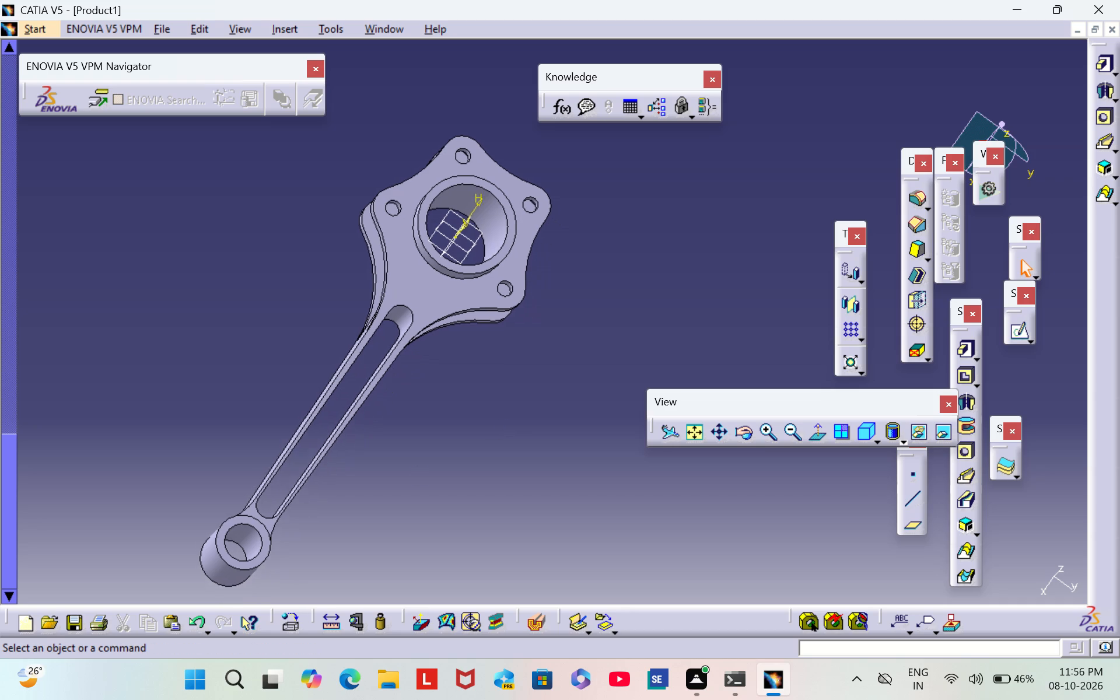
right_drag(496, 410, 537, 418)
middle_drag(496, 410, 537, 418)
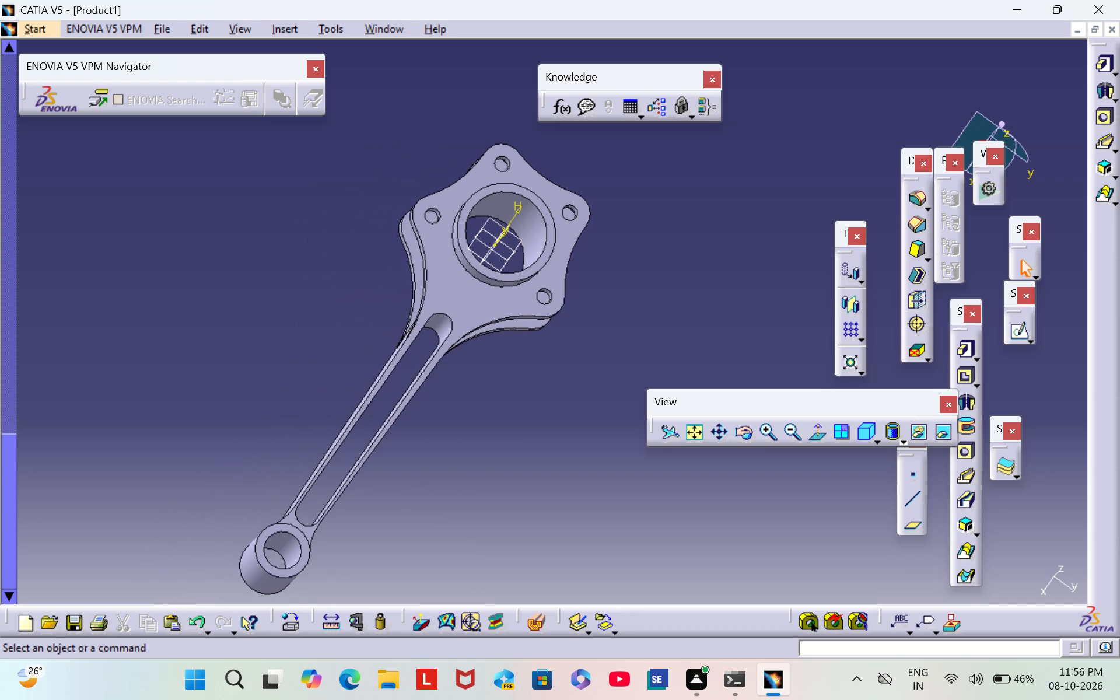
middle_drag(479, 416, 514, 381)
right_drag(479, 416, 514, 381)
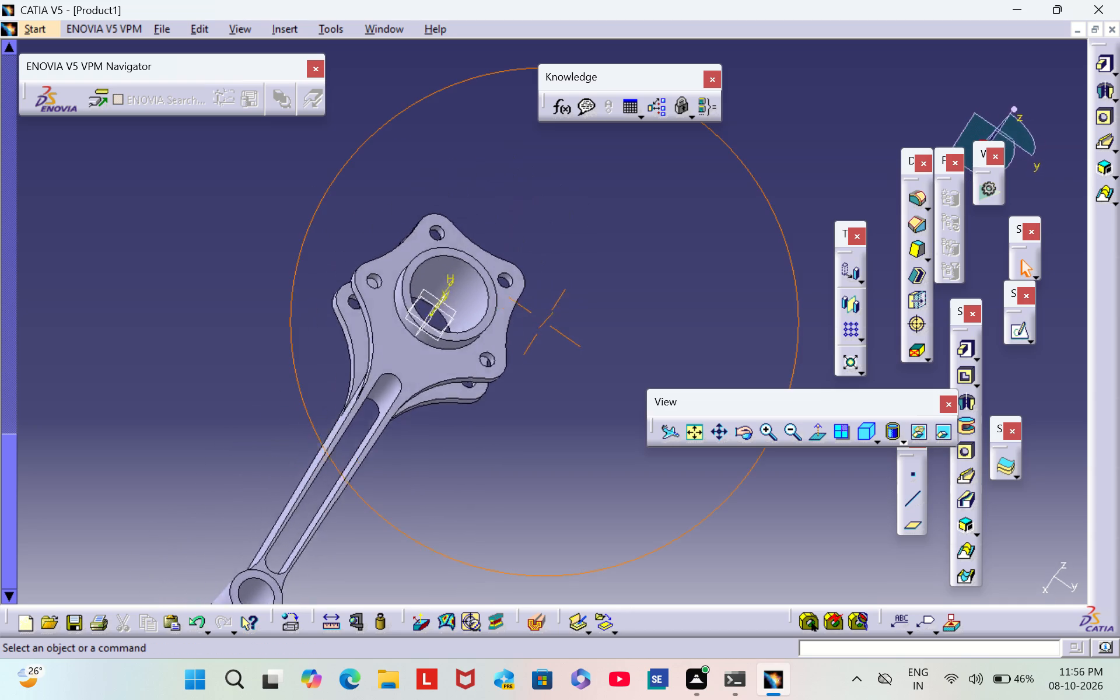
middle_drag(514, 381, 503, 418)
right_drag(514, 381, 503, 418)
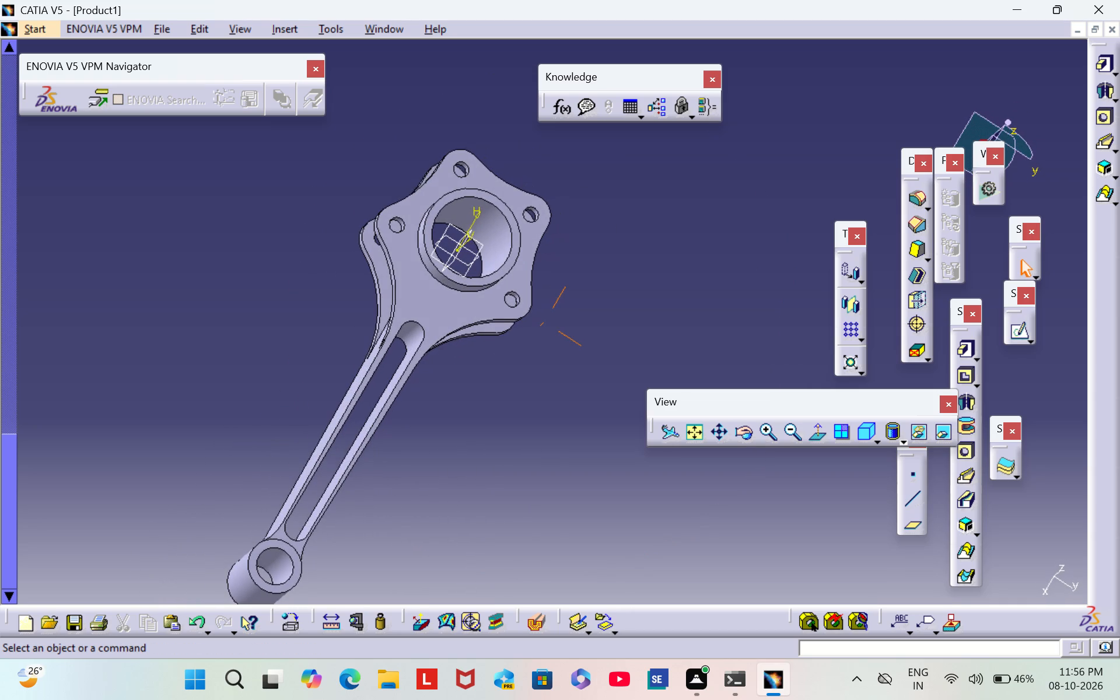
Examine the slotted shank and both ends of the connecting rod, comparing a face-on view with oblique views.
middle_drag(503, 418, 528, 407)
right_drag(503, 418, 533, 397)
middle_drag(545, 396, 455, 407)
middle_drag(530, 397, 487, 411)
right_drag(533, 397, 554, 393)
scroll(496, 404, down, 1)
middle_drag(498, 403, 530, 400)
middle_drag(384, 456, 588, 411)
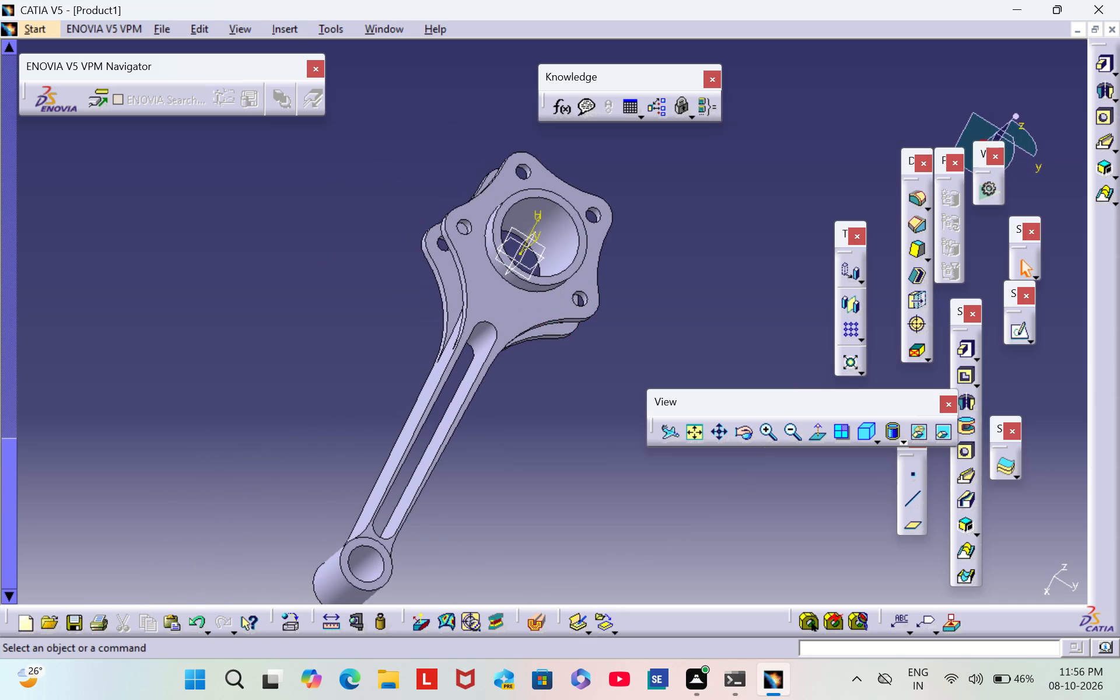
middle_drag(514, 423, 468, 487)
right_drag(514, 422, 468, 487)
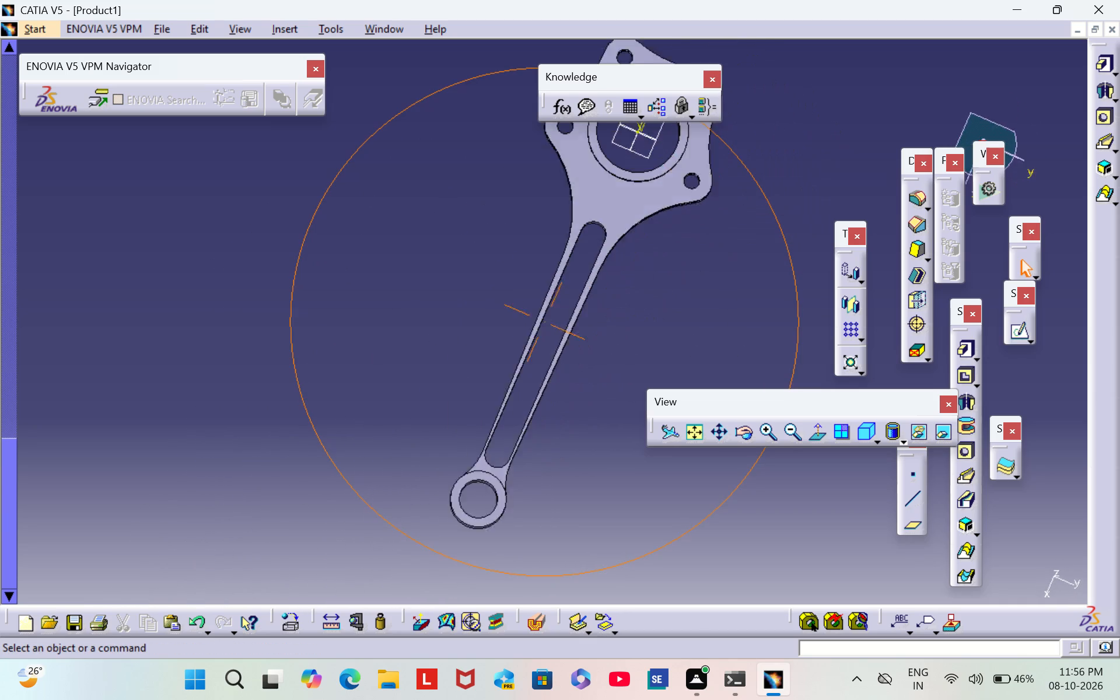
right_drag(468, 487, 554, 433)
middle_drag(468, 487, 555, 433)
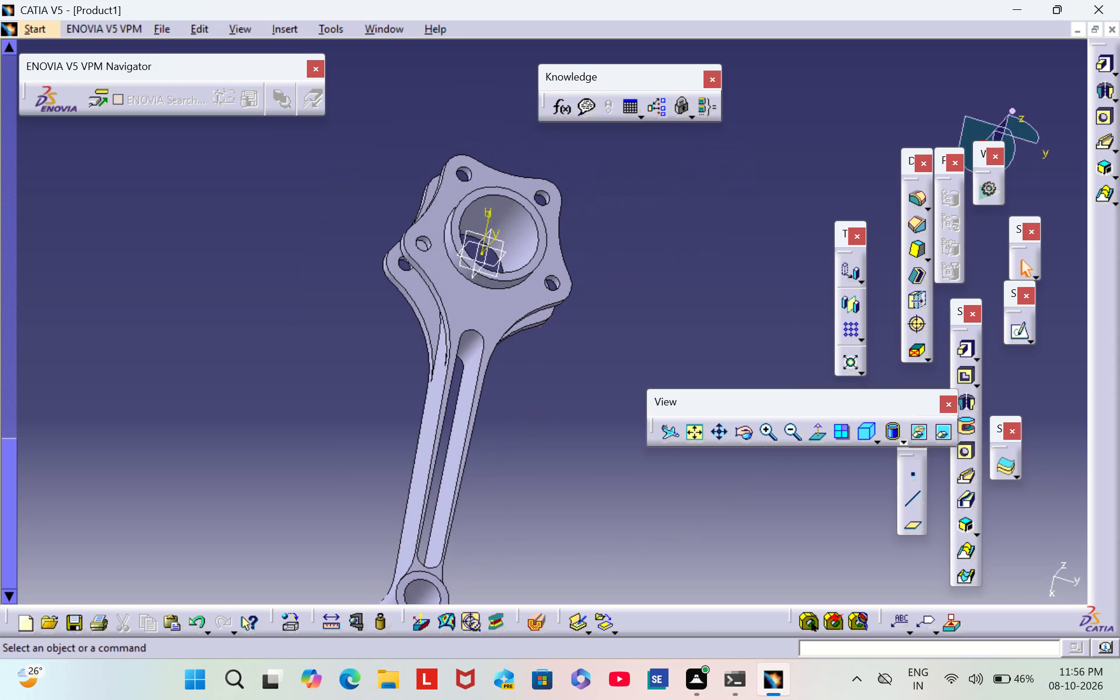
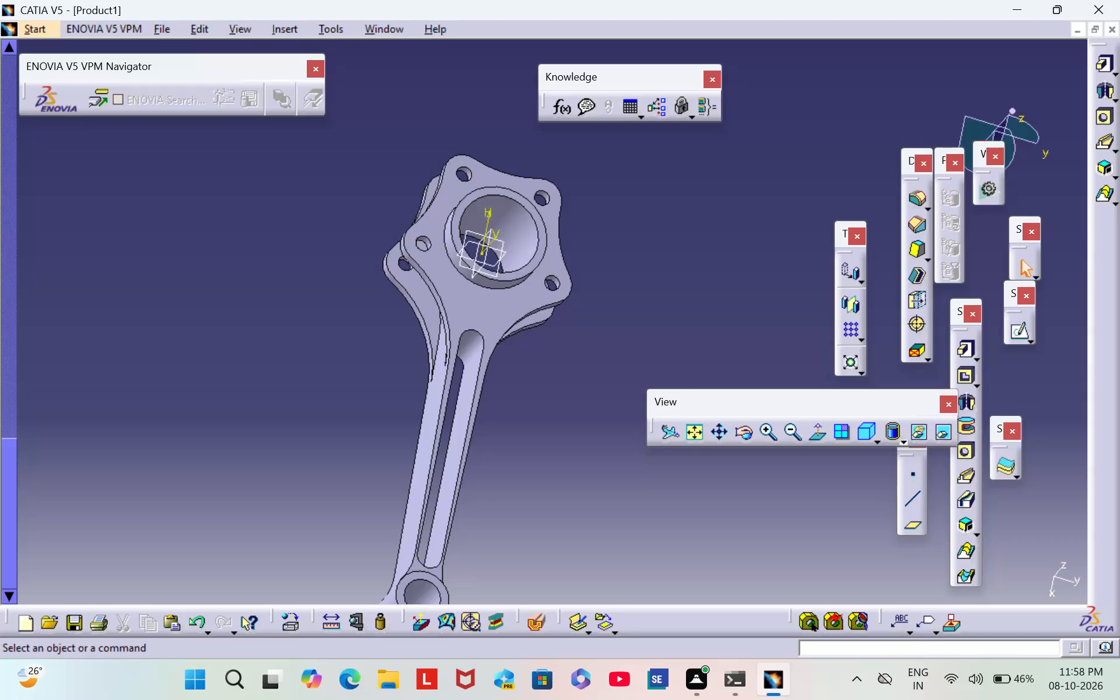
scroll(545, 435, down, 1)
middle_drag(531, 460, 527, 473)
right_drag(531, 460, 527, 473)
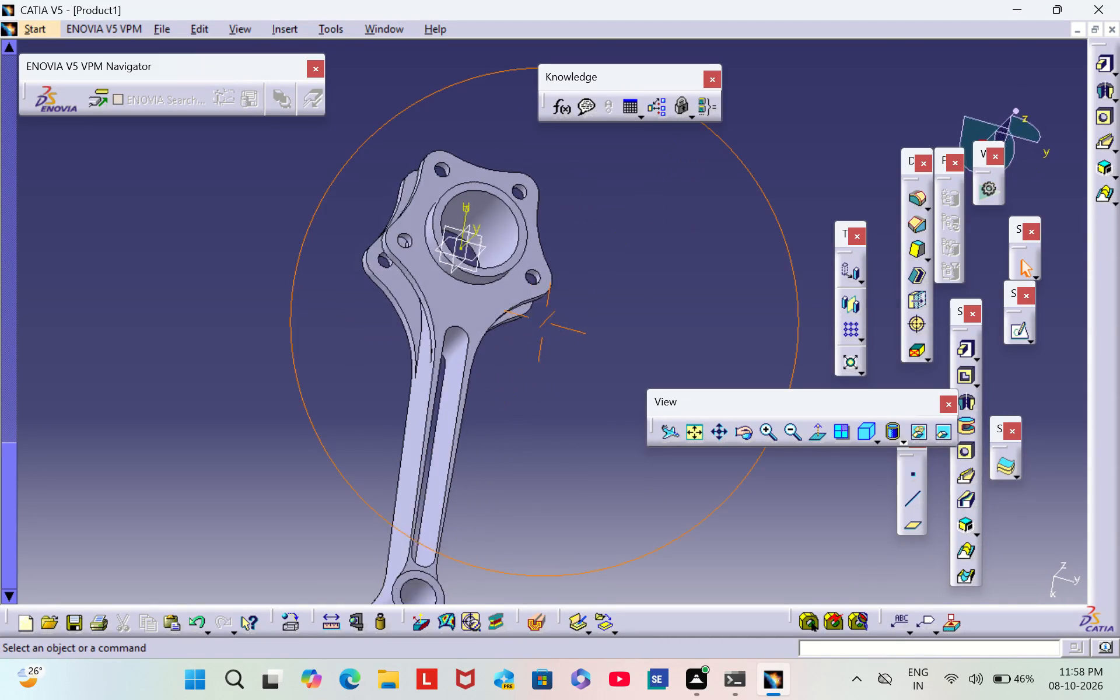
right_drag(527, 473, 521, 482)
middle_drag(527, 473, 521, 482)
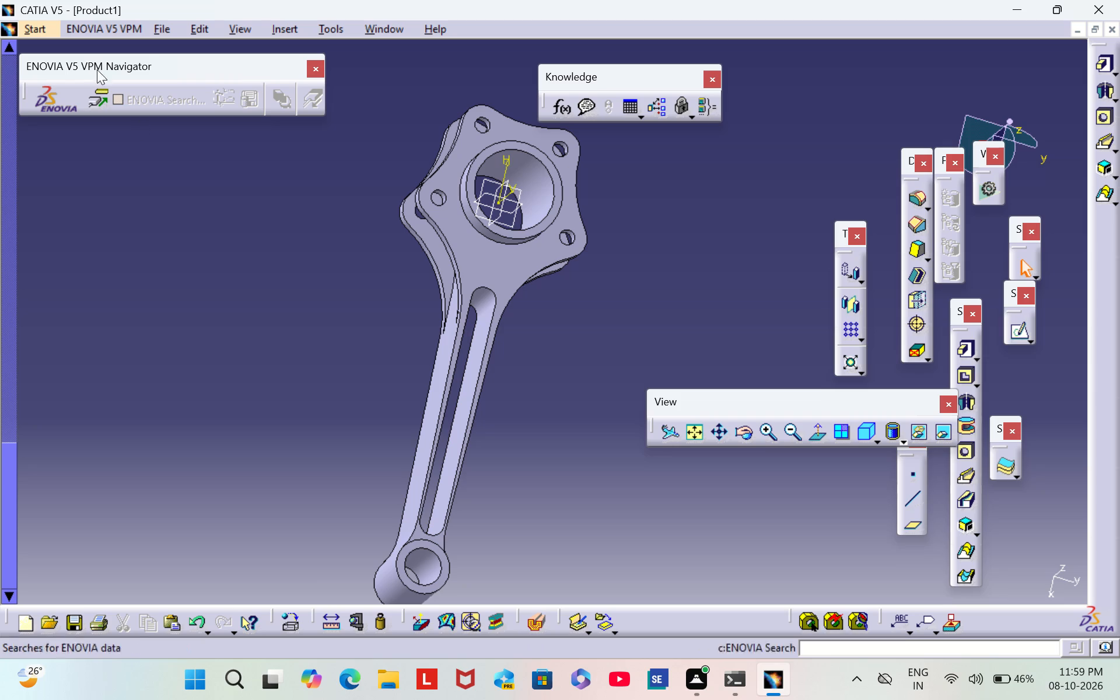
Expand the specification tree through Part1 and PartBody to review its pads, mirror, pocket and sketch, highlighting Pad.2 on the model.
scroll(86, 304, up, 17)
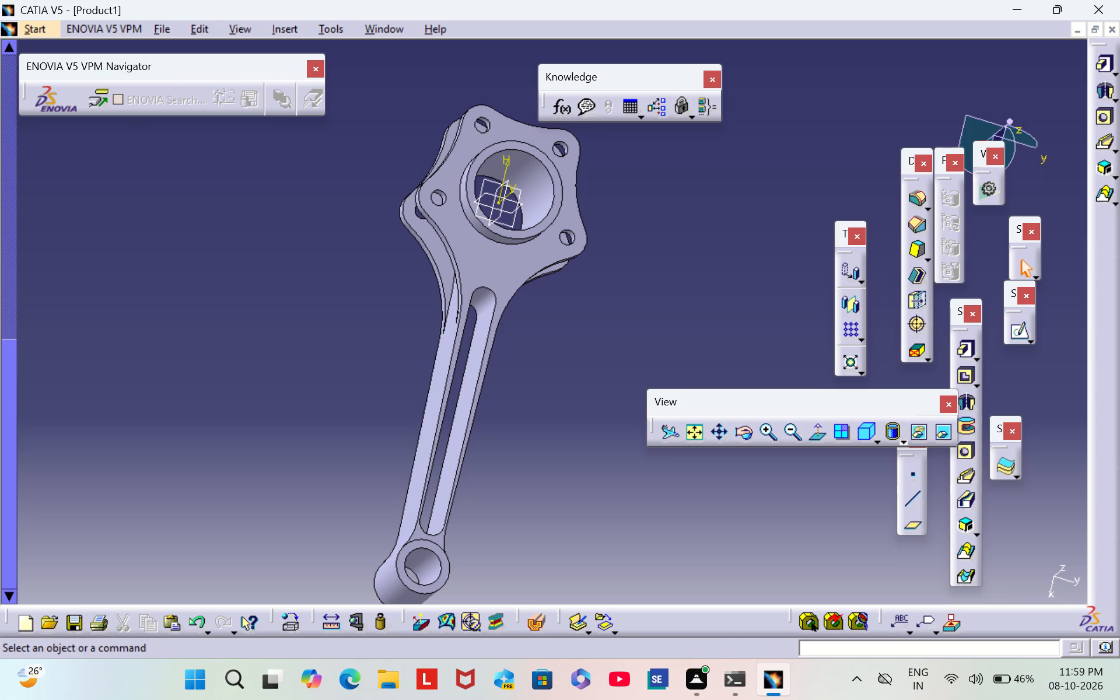
scroll(87, 294, up, 15)
scroll(89, 288, down, 4)
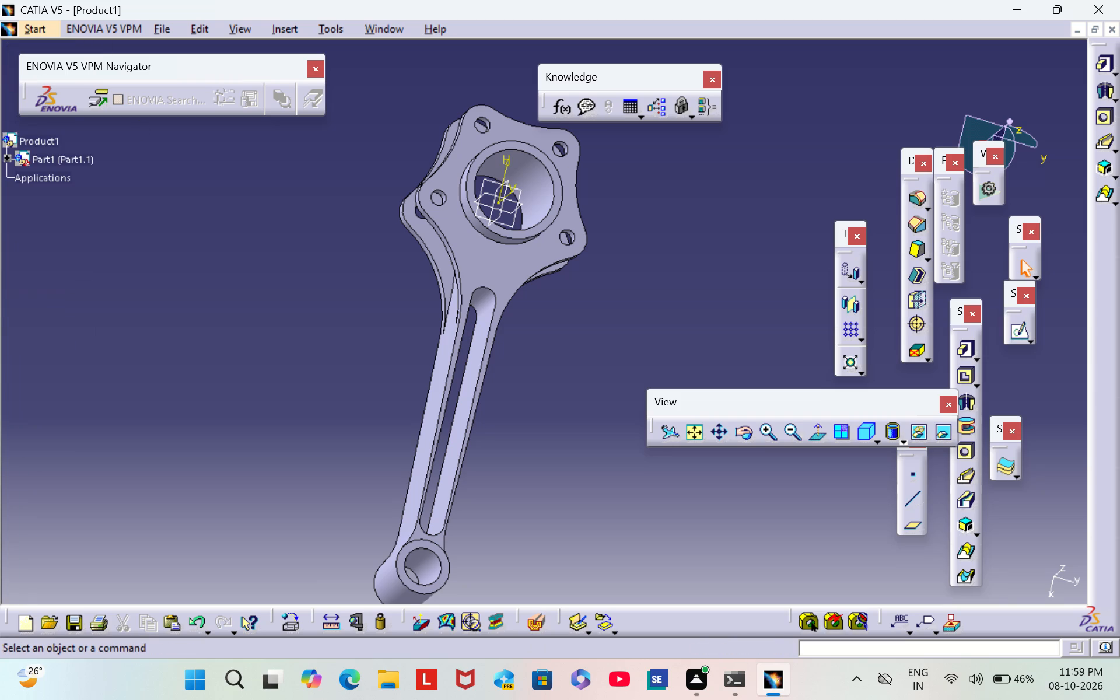
click(51, 162)
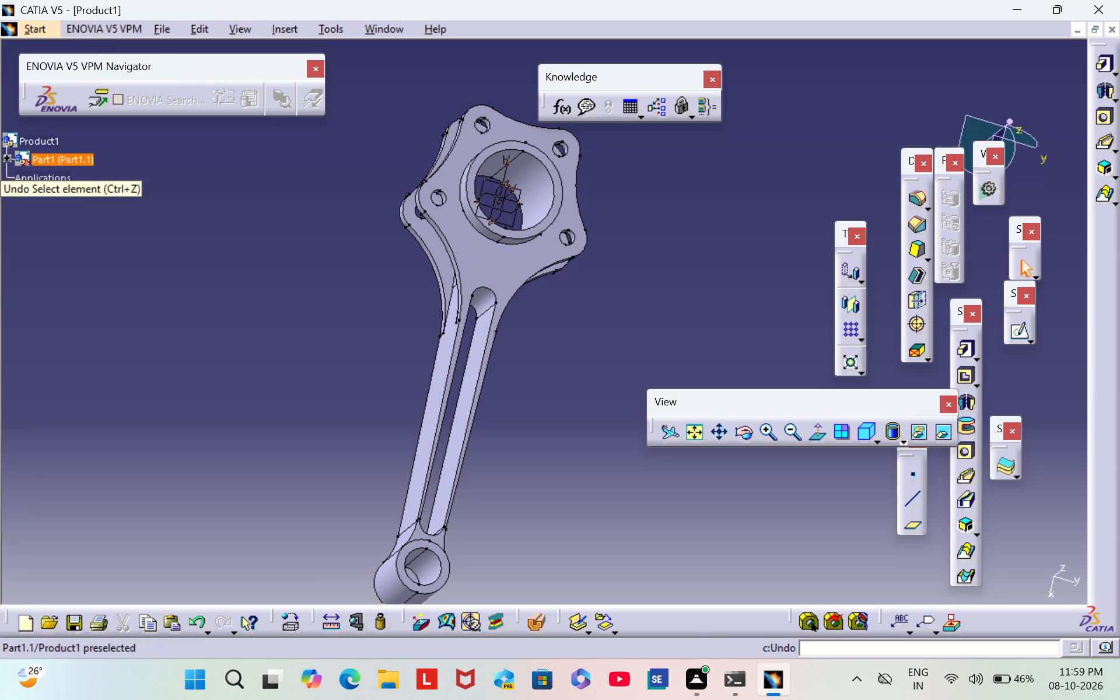
click(7, 160)
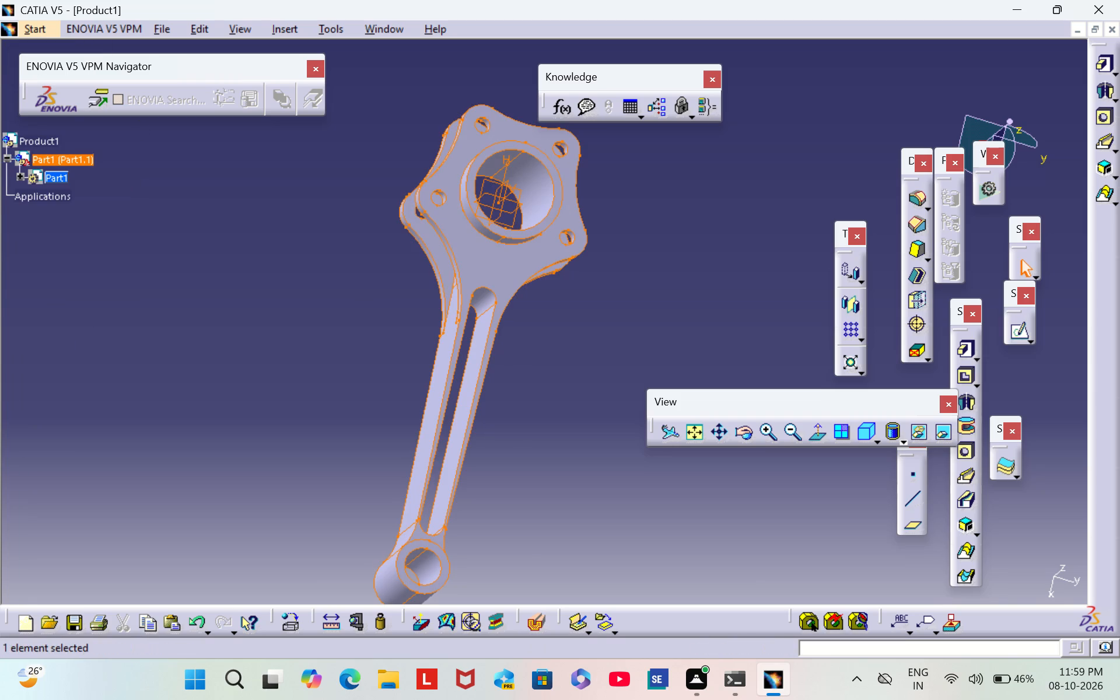
click(20, 177)
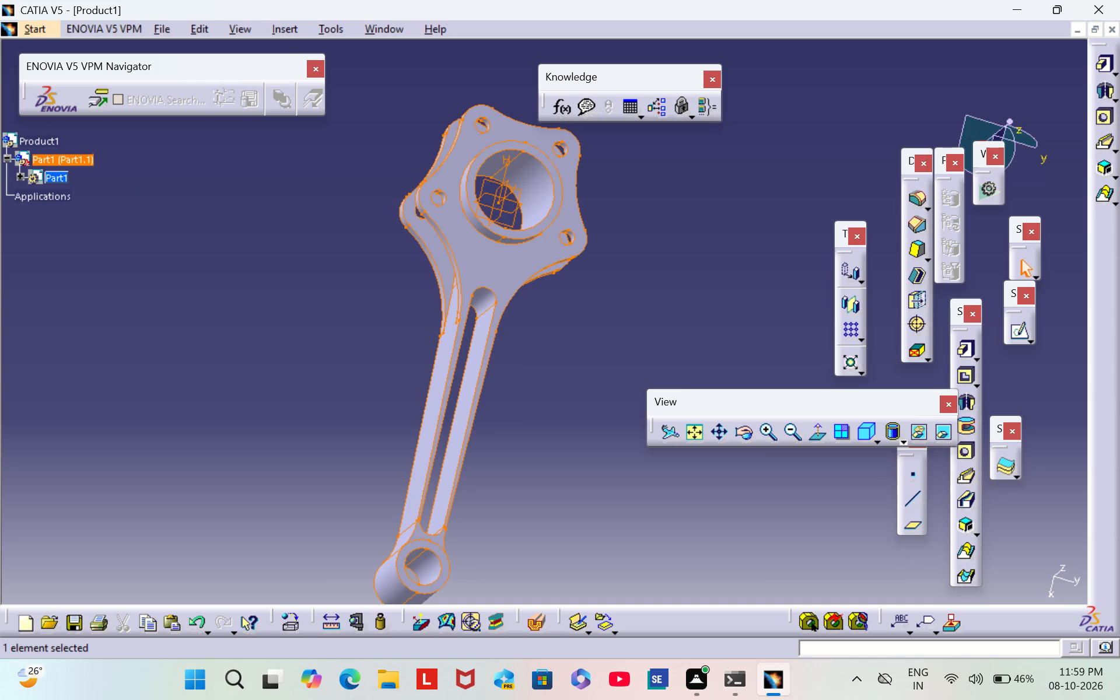
click(34, 246)
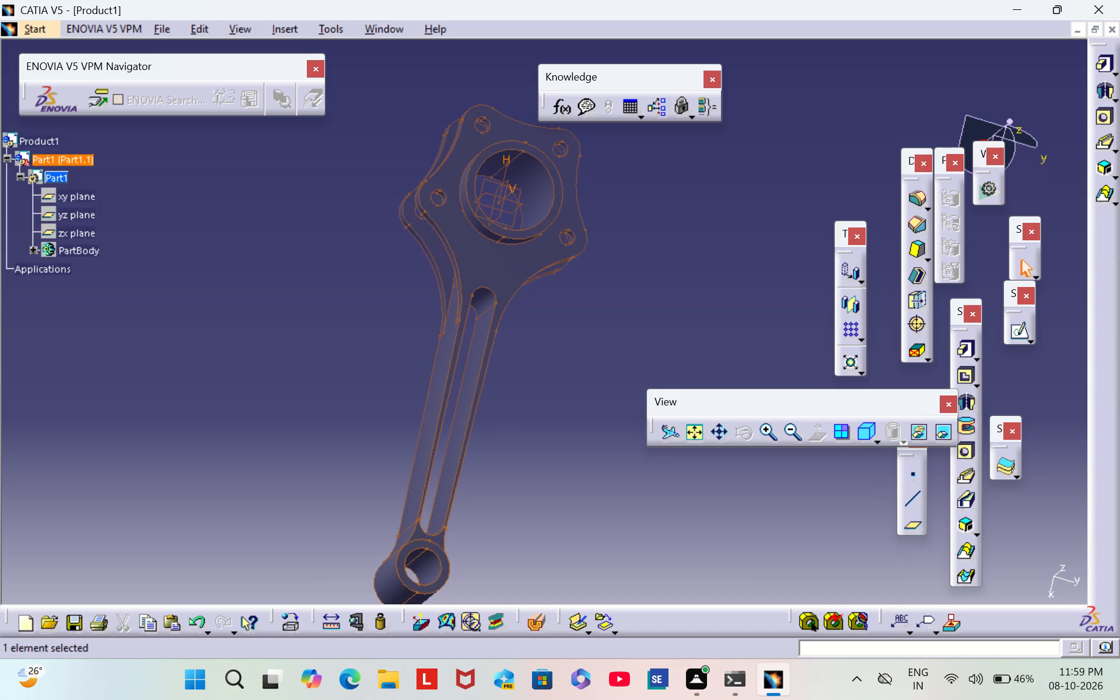
click(33, 250)
click(46, 249)
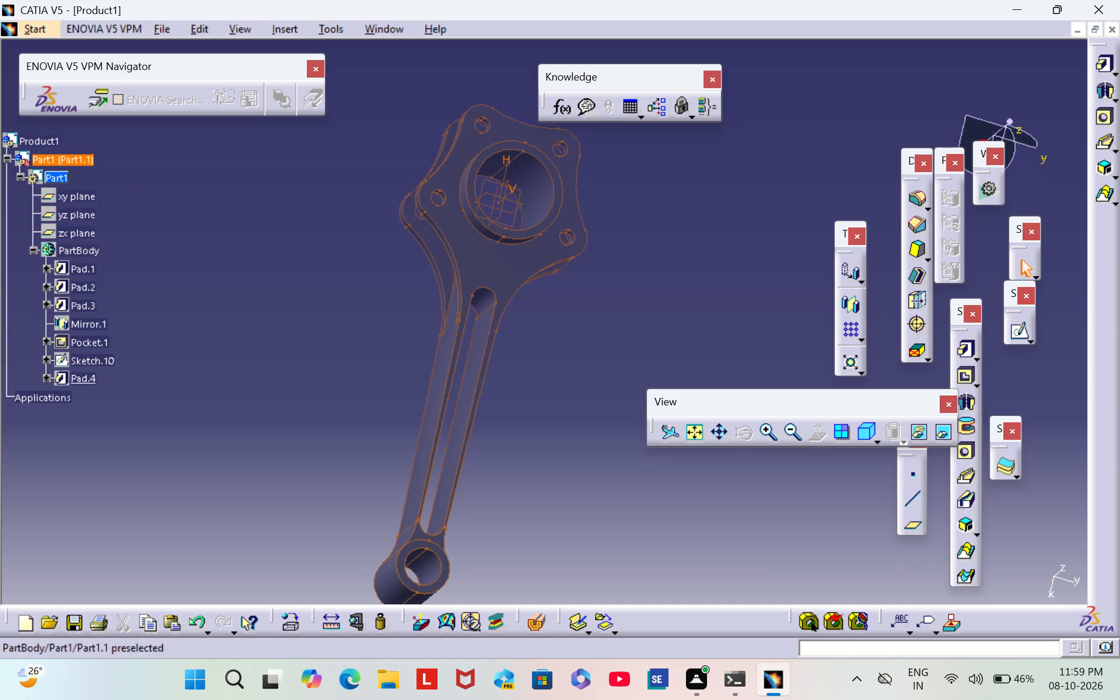
click(46, 248)
click(150, 250)
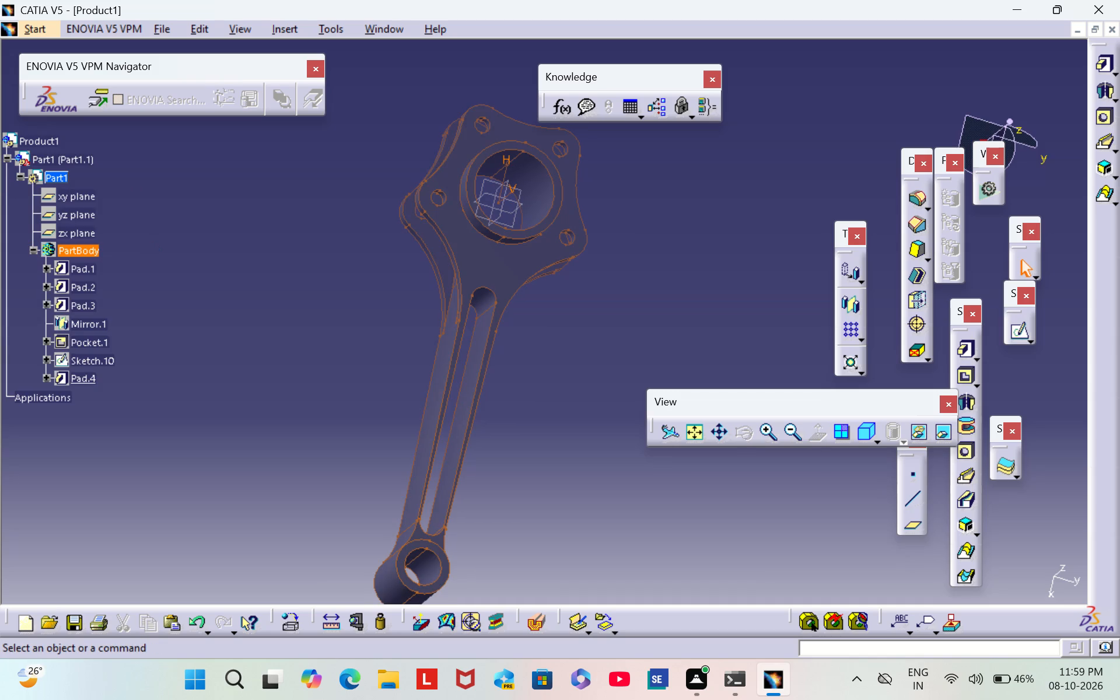
click(35, 250)
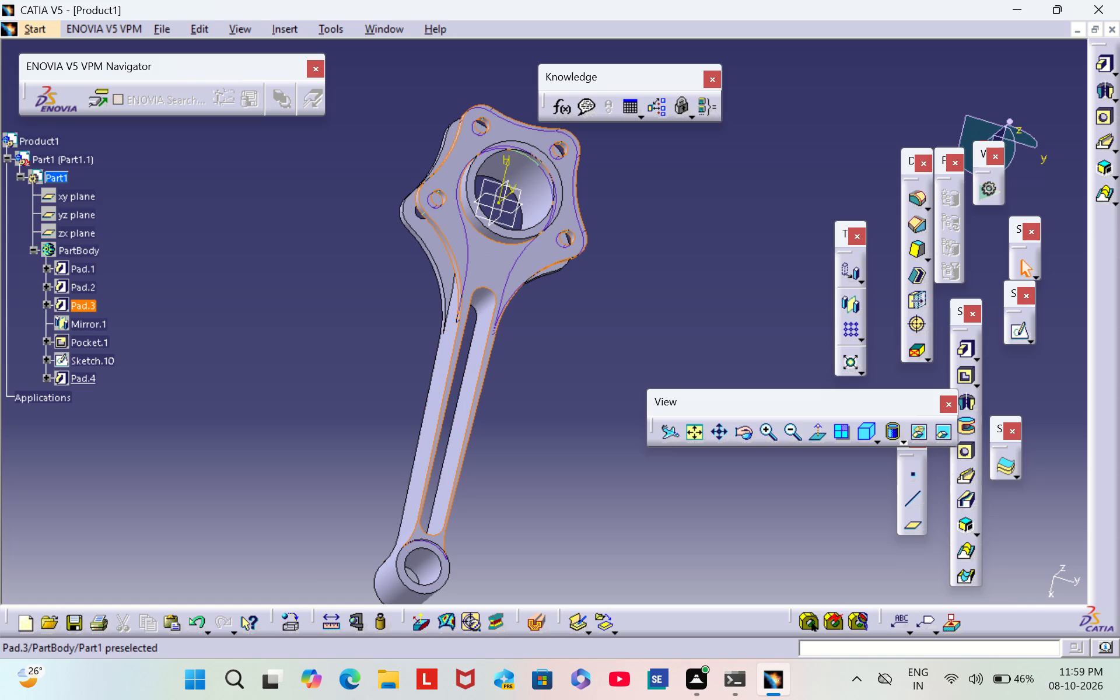
click(83, 288)
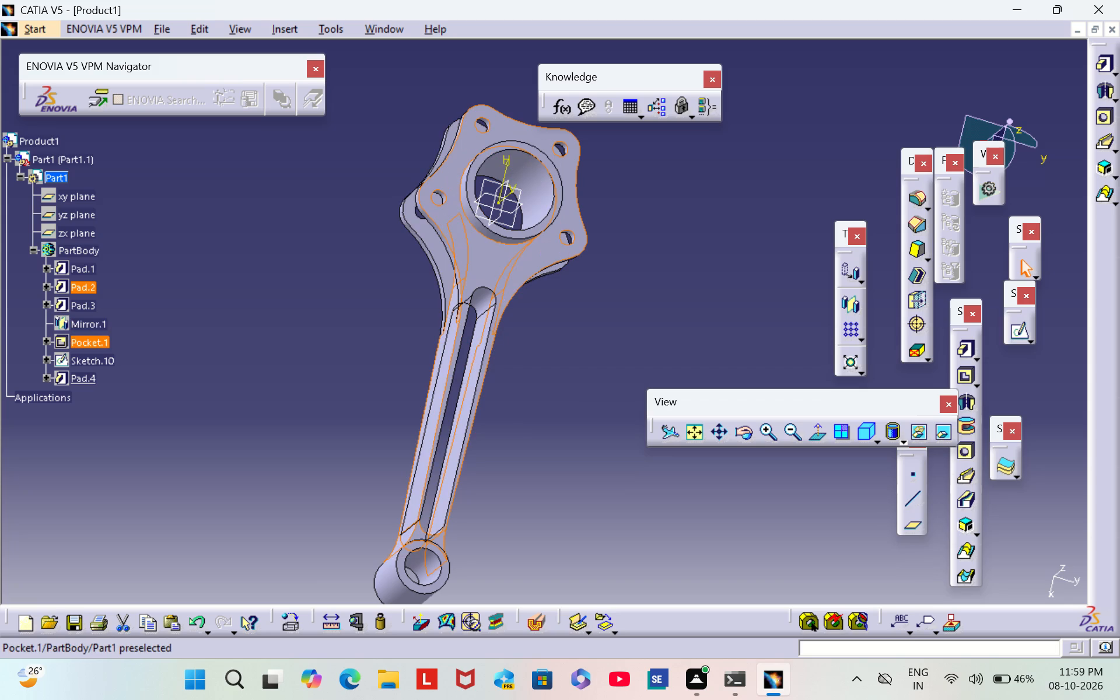
click(254, 340)
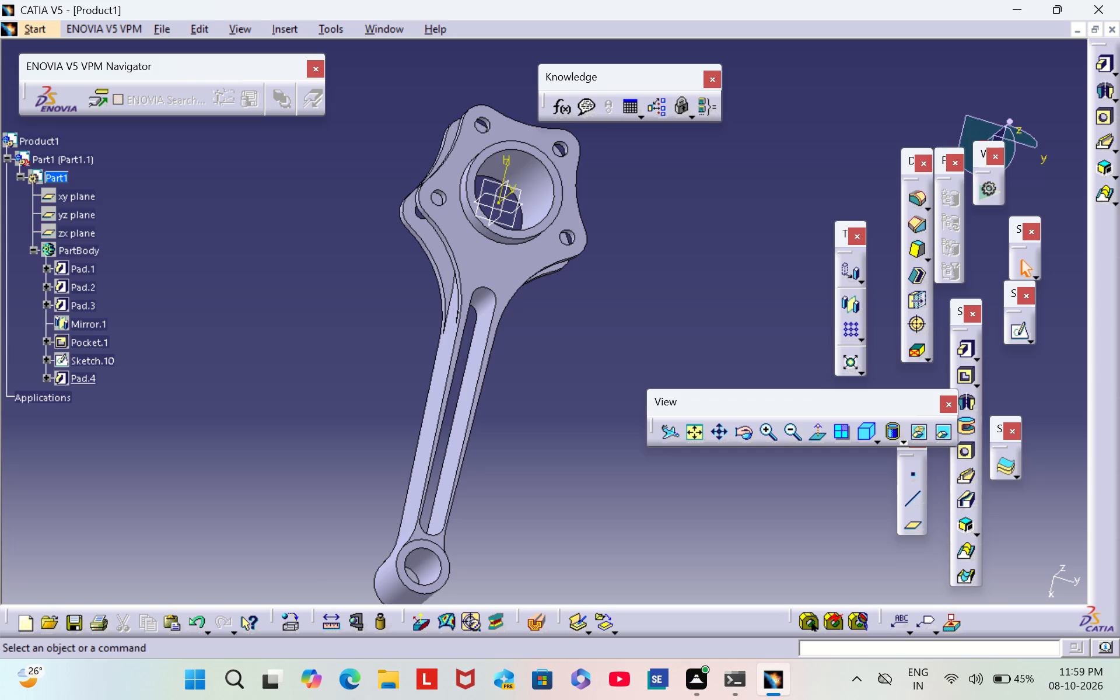
click(626, 301)
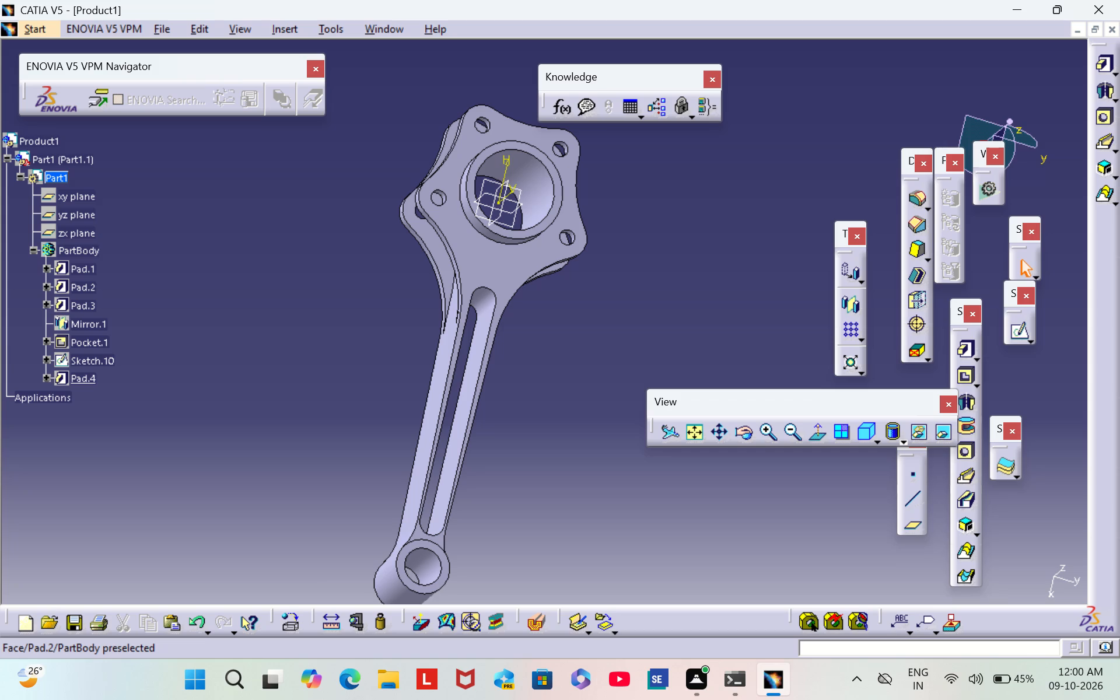
Examine the connecting rod from oblique side angles, covering the spaced big-end flanges, the shank's side face and the small-end ring.
middle_drag(581, 402, 658, 330)
right_drag(581, 402, 658, 330)
middle_drag(658, 330, 759, 229)
right_drag(658, 330, 759, 229)
middle_drag(759, 229, 761, 230)
right_drag(596, 376, 604, 374)
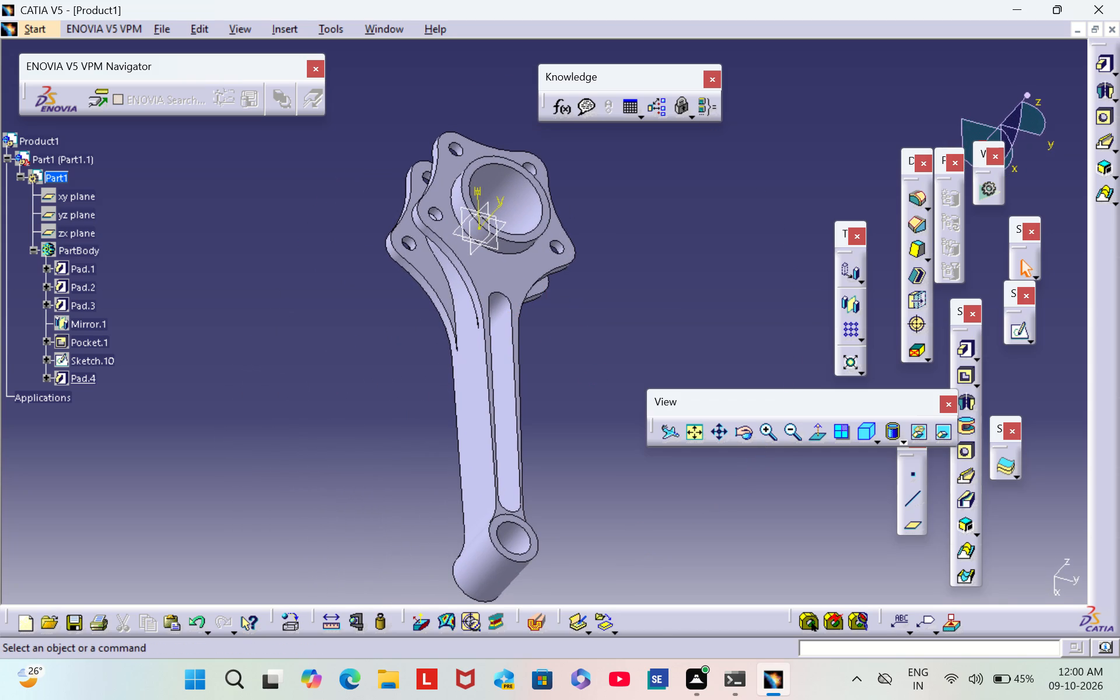
right_drag(604, 374, 605, 376)
middle_drag(587, 379, 655, 374)
right_drag(587, 379, 655, 374)
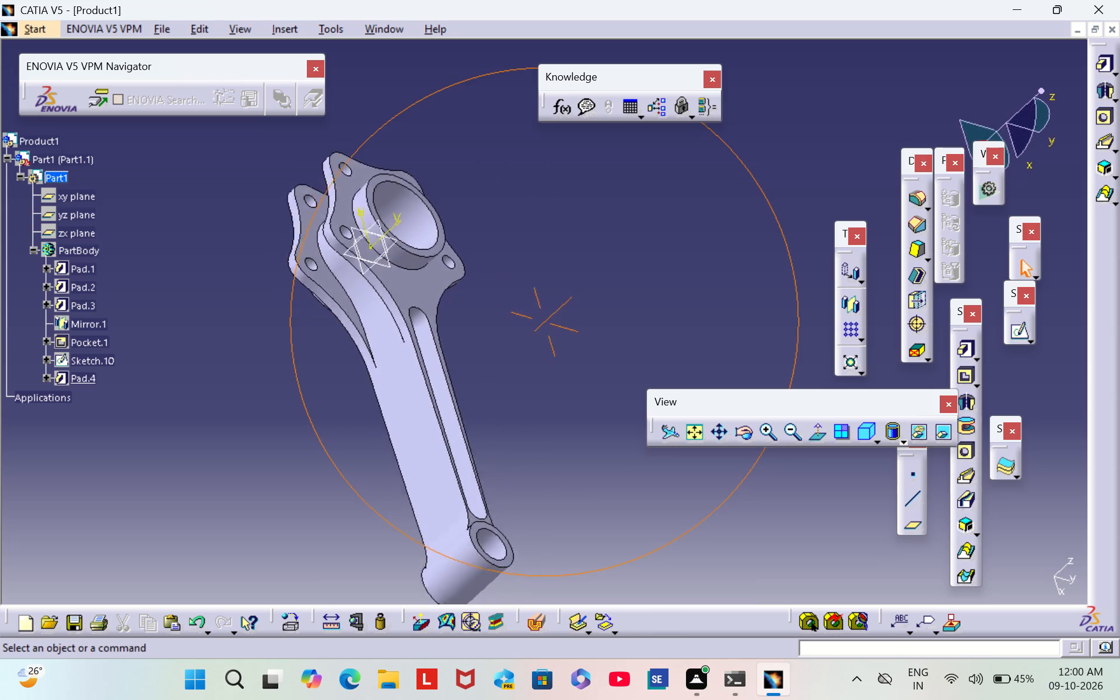
middle_drag(655, 374, 507, 389)
right_drag(655, 374, 507, 389)
scroll(649, 389, down, 1)
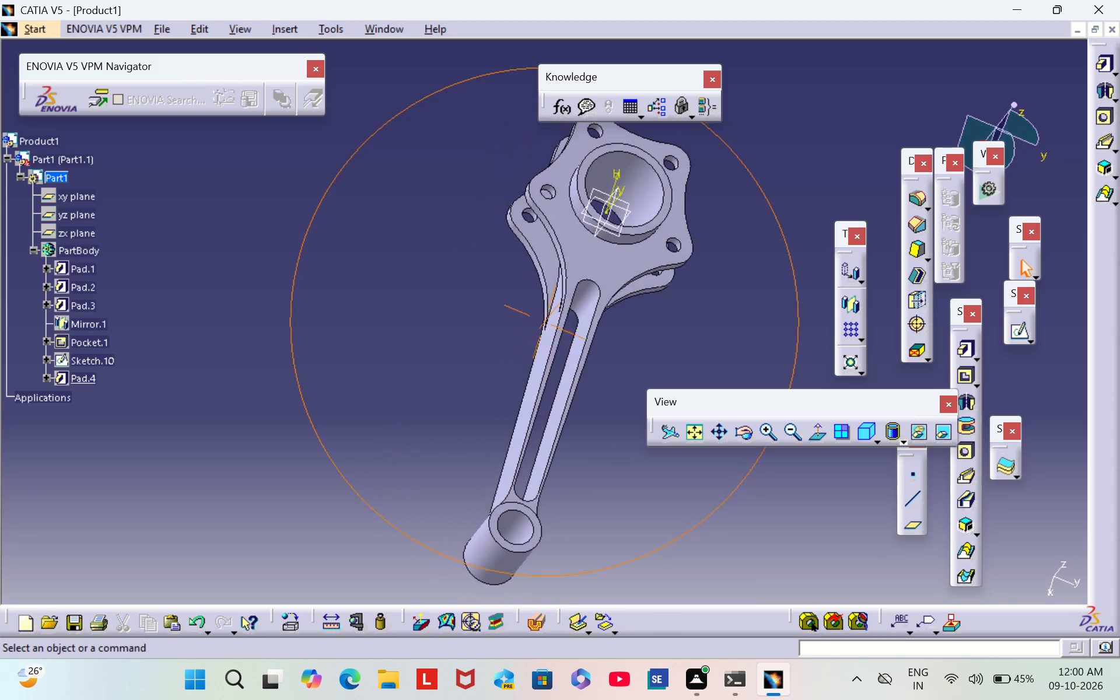
Examine the big-end bore and flanges, the slotted shank and the small-end ring from steeper and shallower tilted views.
right_drag(507, 389, 481, 369)
middle_drag(507, 389, 692, 353)
middle_drag(692, 353, 656, 394)
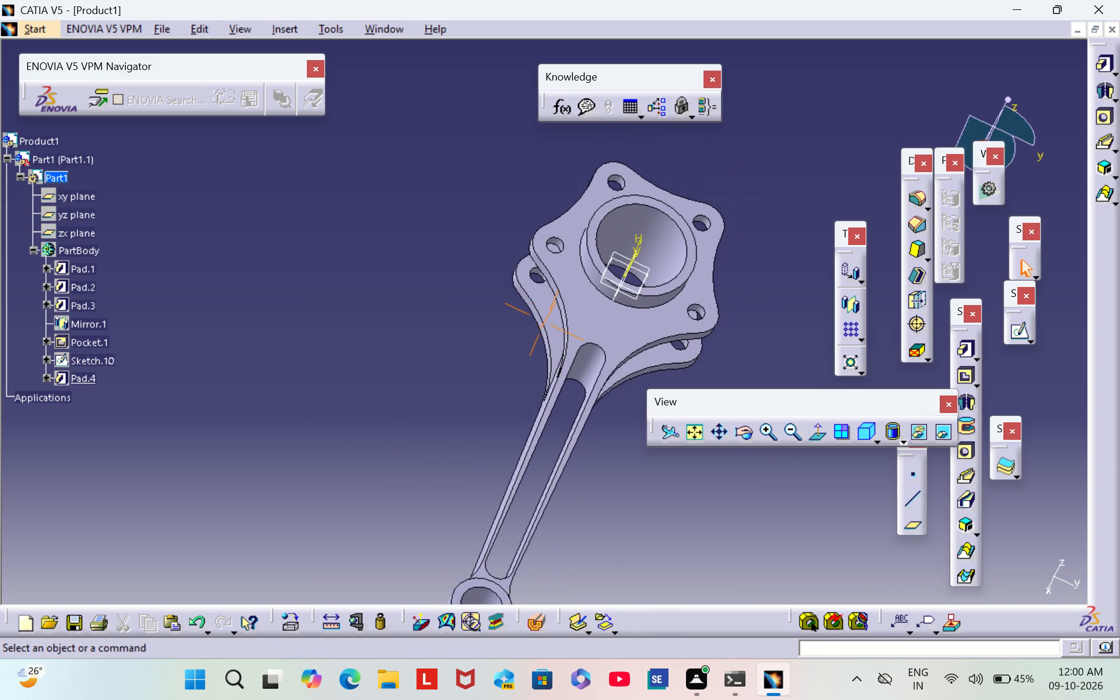
middle_drag(656, 394, 646, 414)
middle_drag(631, 437, 646, 370)
middle_click(648, 362)
middle_drag(649, 357, 646, 441)
right_drag(649, 357, 646, 441)
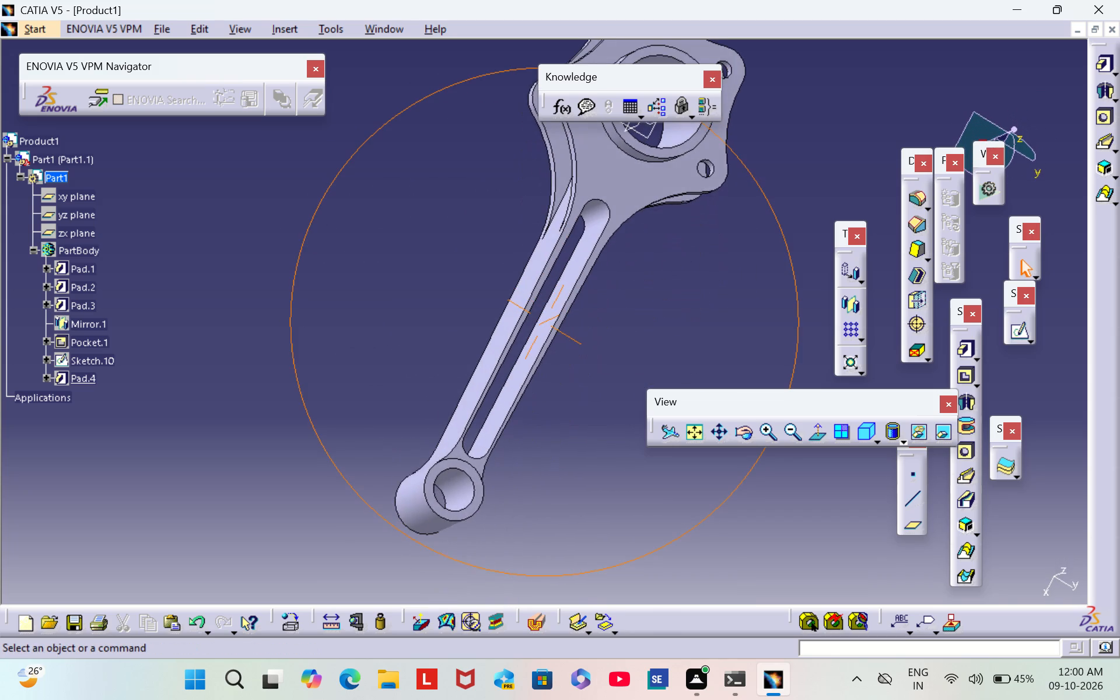
middle_drag(646, 441, 671, 349)
right_drag(646, 441, 671, 349)
middle_click(671, 349)
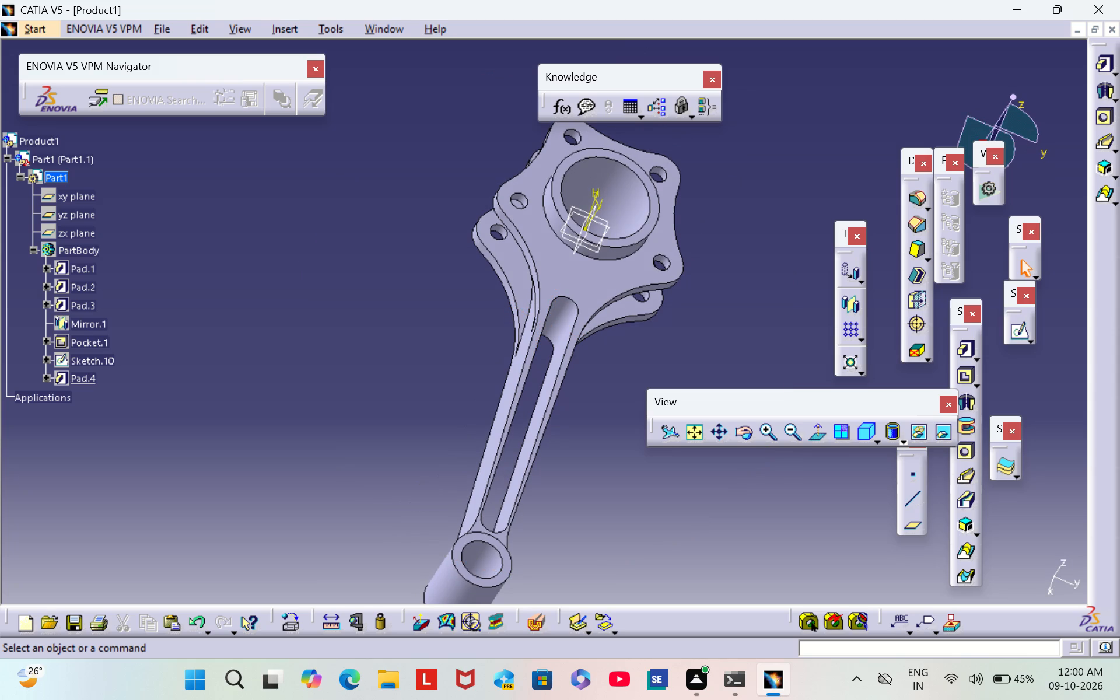
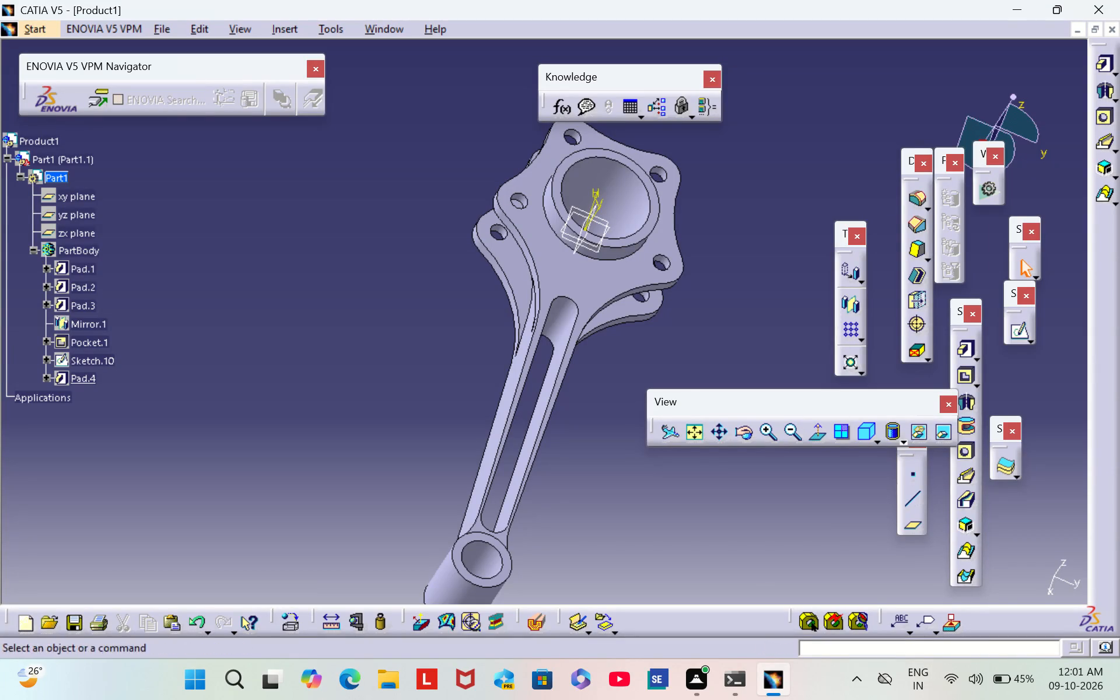
Examine the whole connecting rod from several tilted angles, covering the big-end bore and flanges, the slotted shank and the small-end ring.
click(739, 433)
middle_drag(625, 387, 653, 369)
middle_click(653, 369)
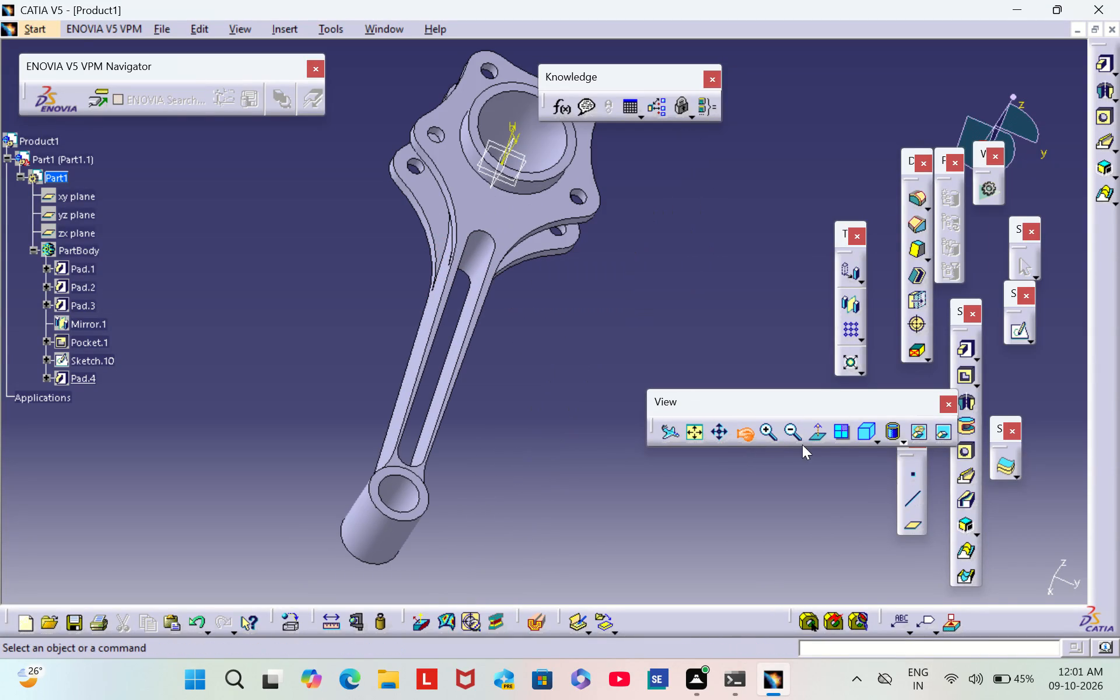
middle_drag(505, 311, 514, 316)
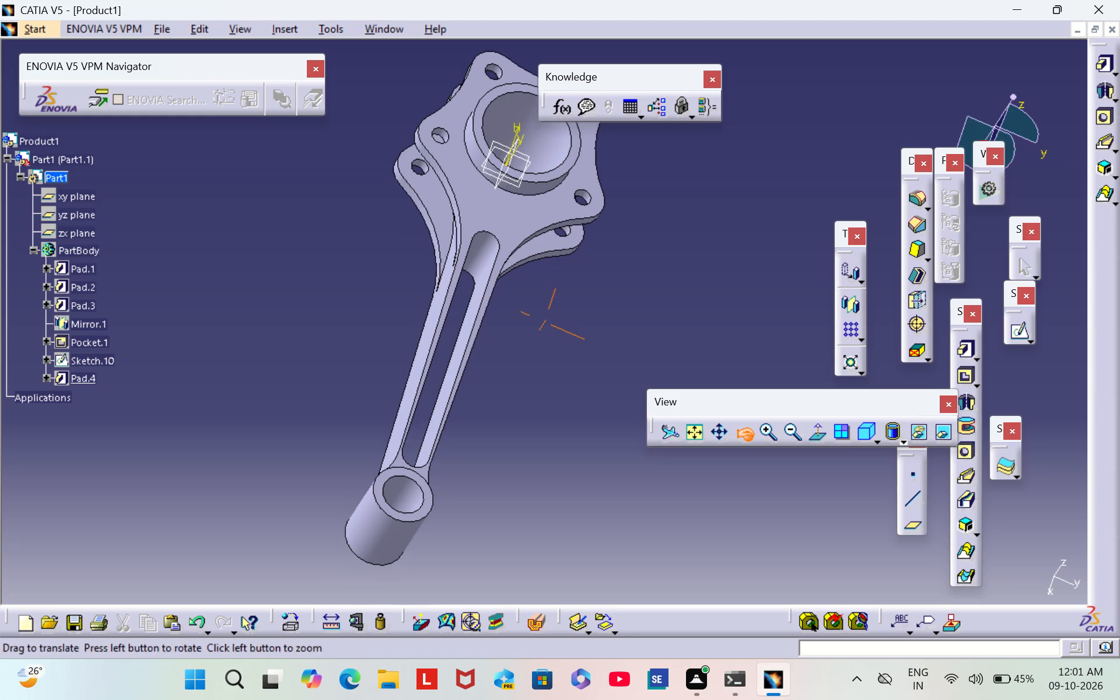
middle_drag(514, 316, 620, 329)
right_drag(600, 309, 593, 316)
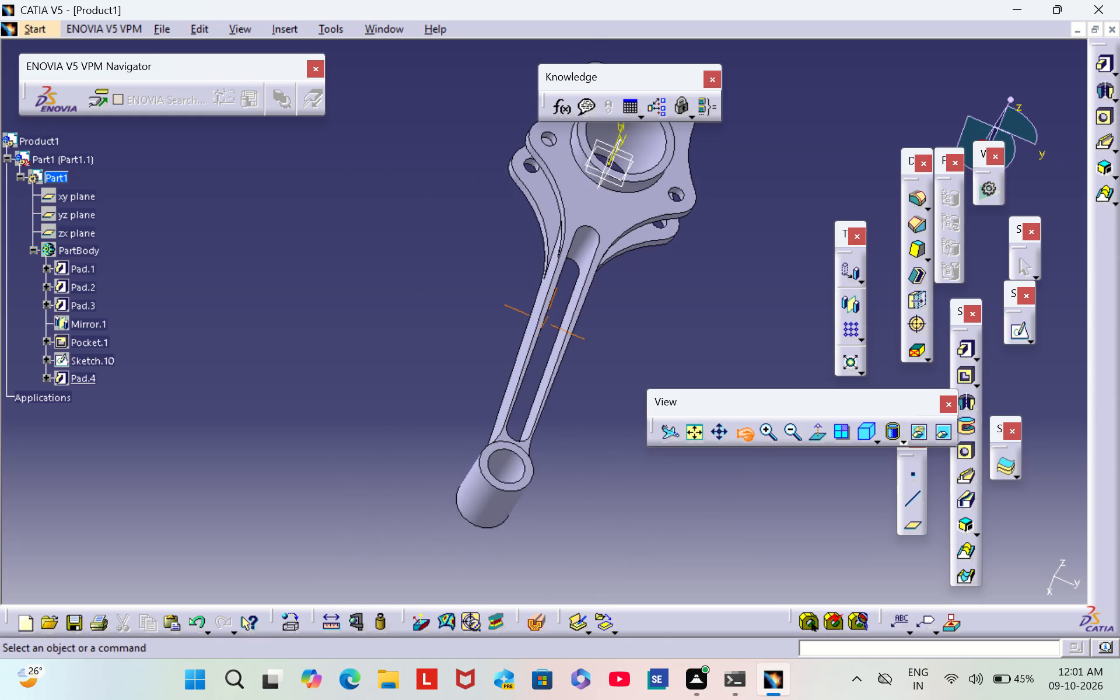
middle_drag(620, 329, 698, 300)
right_drag(624, 306, 698, 300)
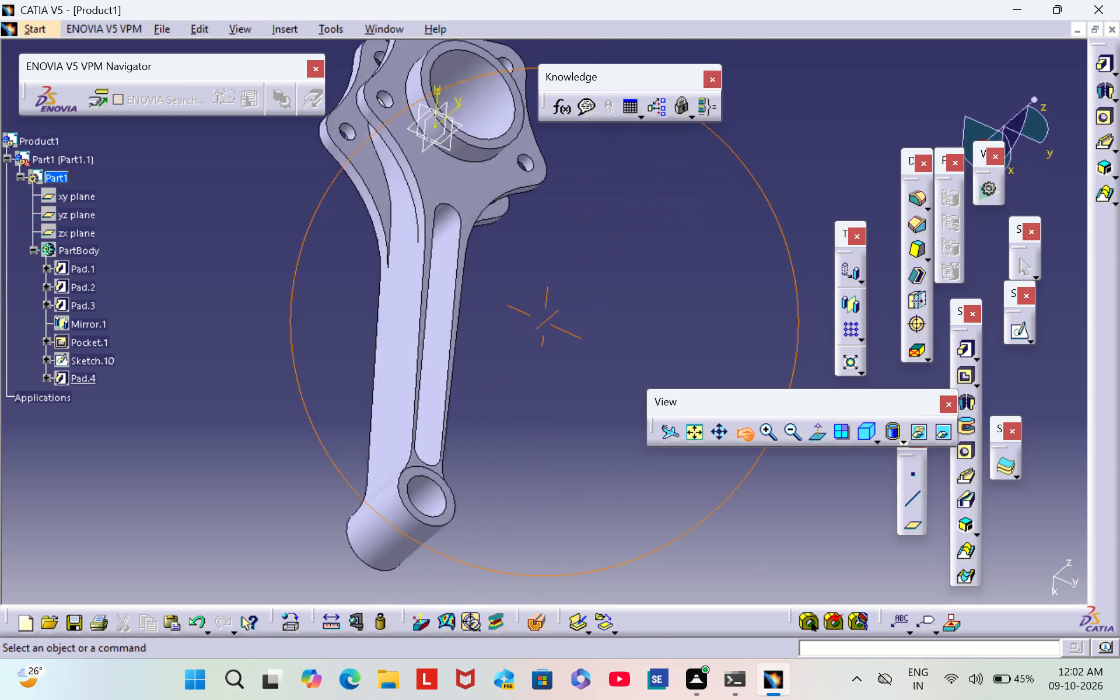
middle_drag(698, 300, 654, 237)
right_drag(698, 300, 502, 210)
middle_drag(647, 233, 521, 195)
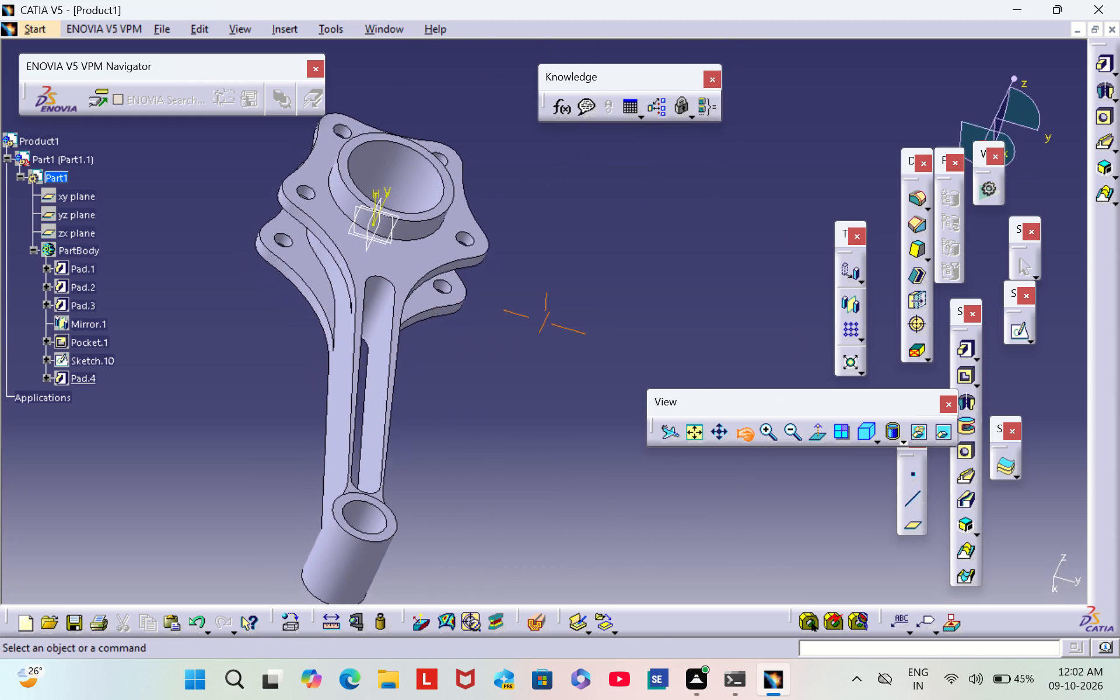
middle_drag(521, 195, 566, 185)
Examine the shank up close from both sides, covering its slot, side faces and the blend into the big-end flanges.
scroll(561, 261, down, 1)
middle_drag(506, 331, 712, 328)
right_drag(506, 336, 692, 358)
right_drag(722, 330, 712, 328)
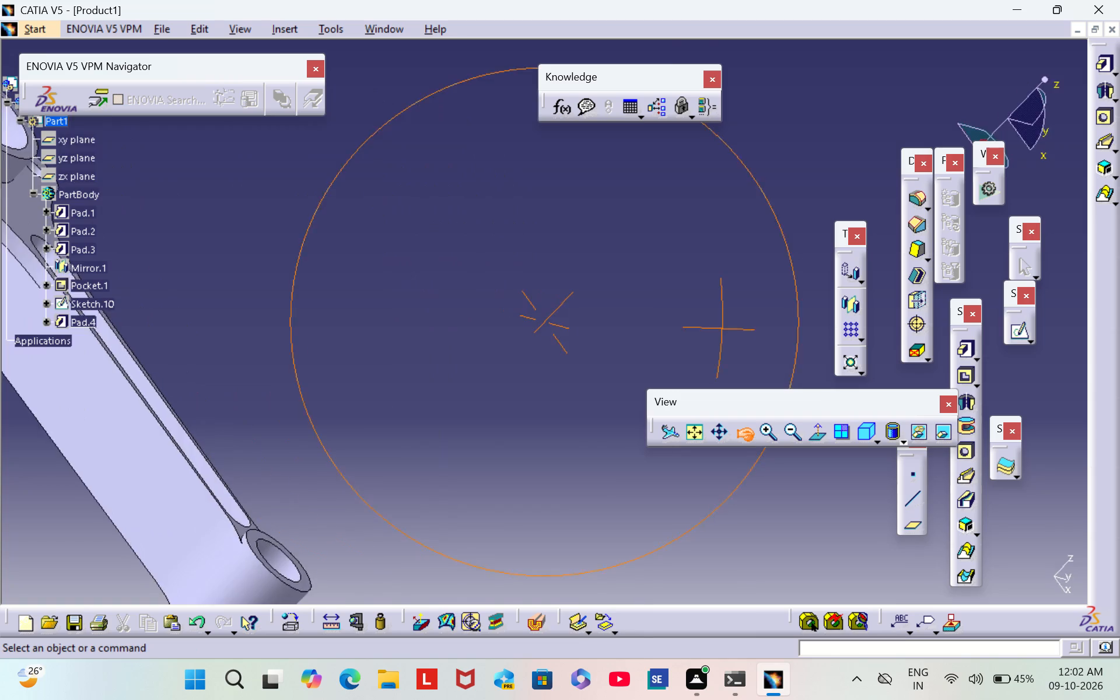
right_drag(712, 328, 436, 352)
middle_drag(712, 328, 519, 314)
right_click(436, 352)
right_drag(519, 314, 477, 414)
middle_drag(500, 379, 496, 384)
middle_drag(492, 393, 477, 414)
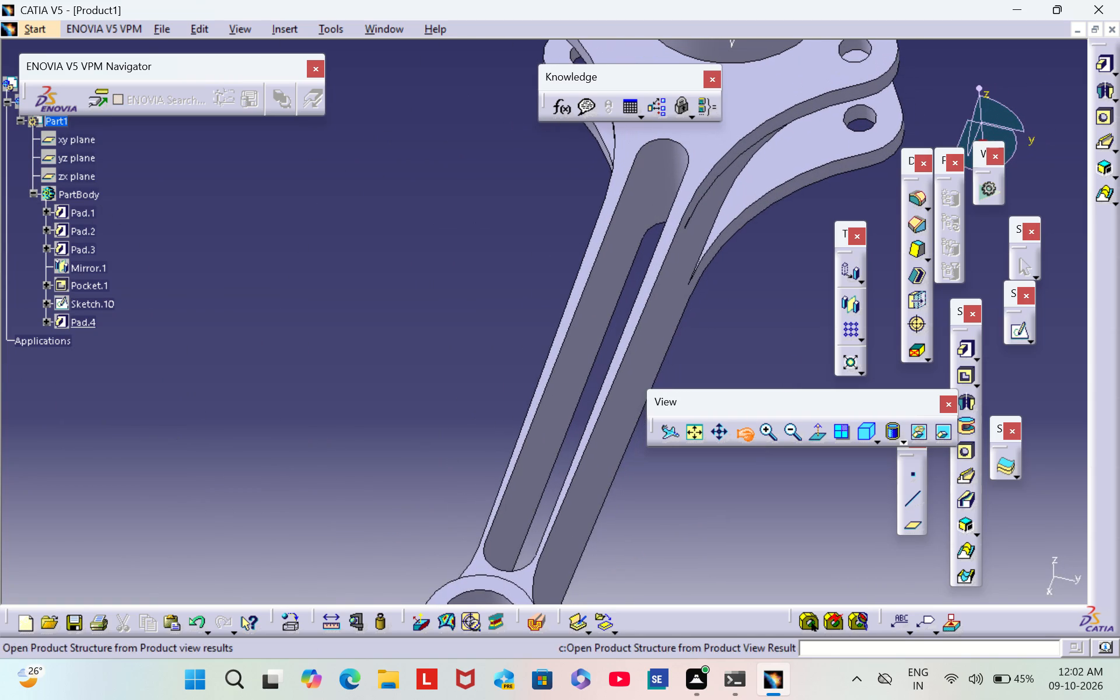
Show the whole connecting rod in the standard isometric view, fitted to the window.
click(872, 433)
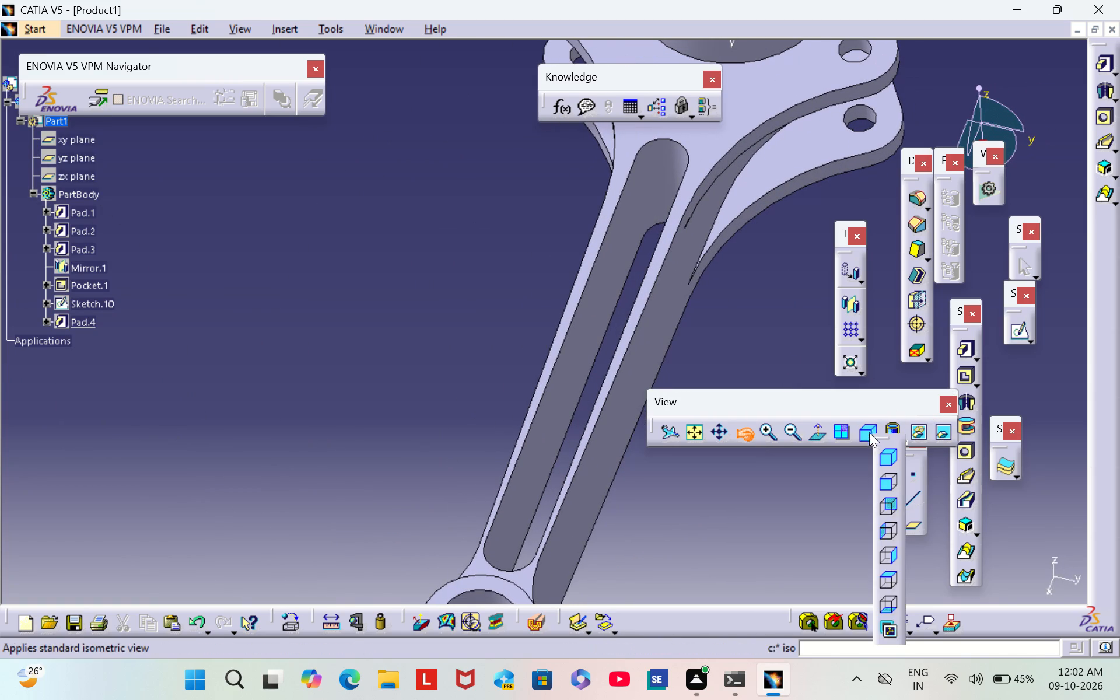
click(748, 428)
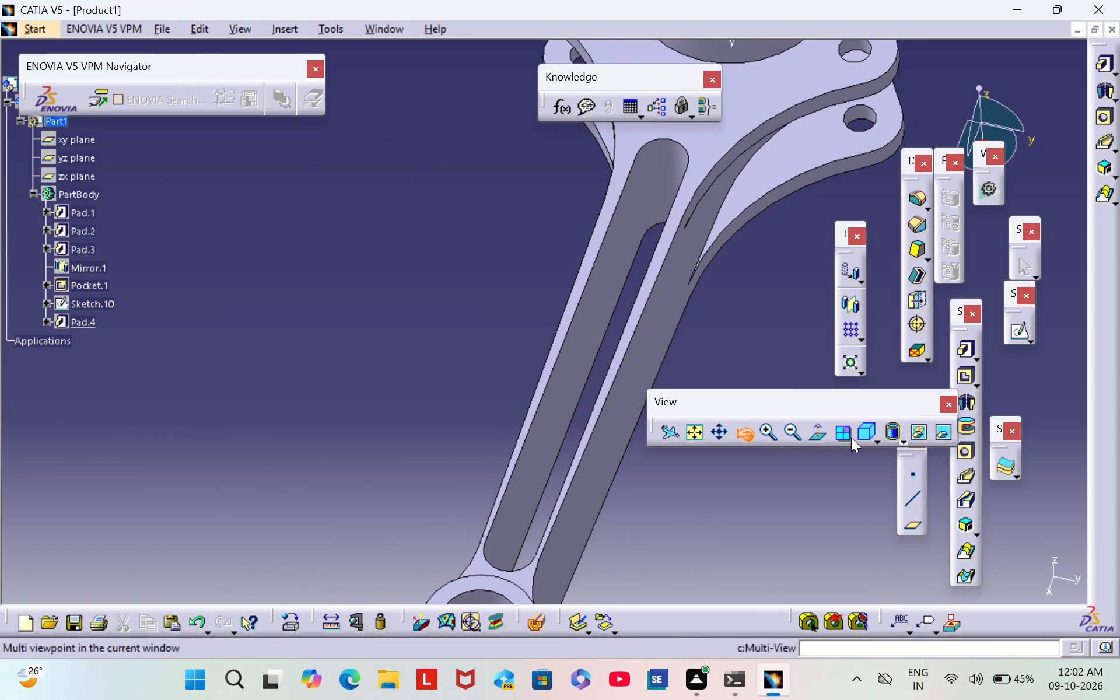
click(878, 432)
click(867, 434)
click(751, 438)
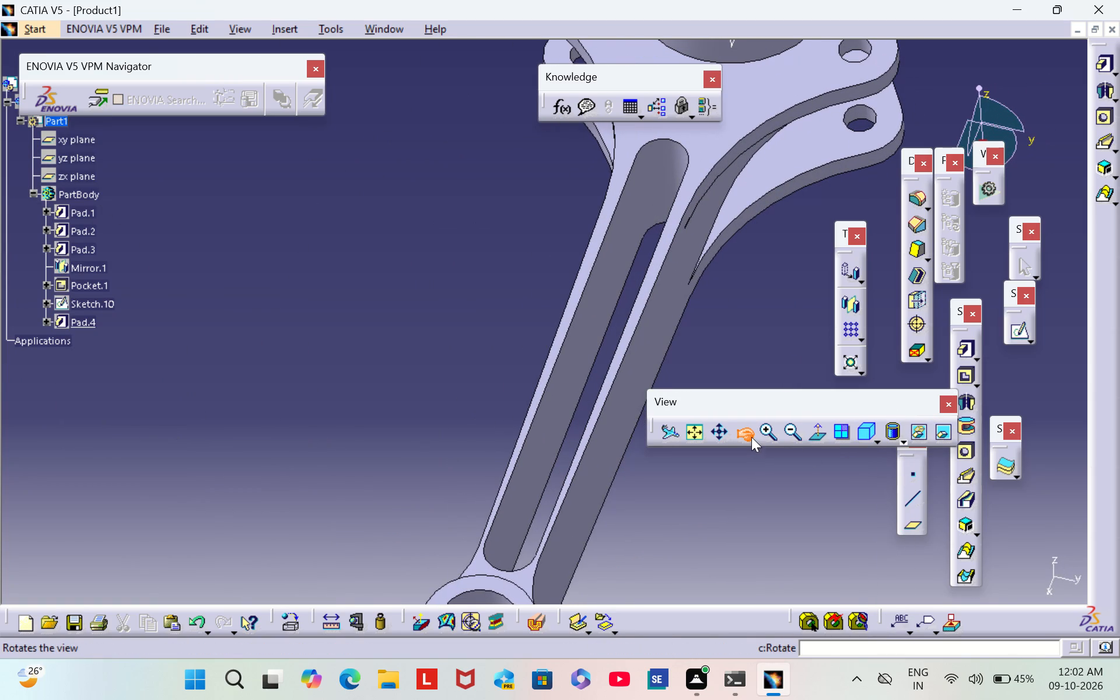
click(863, 441)
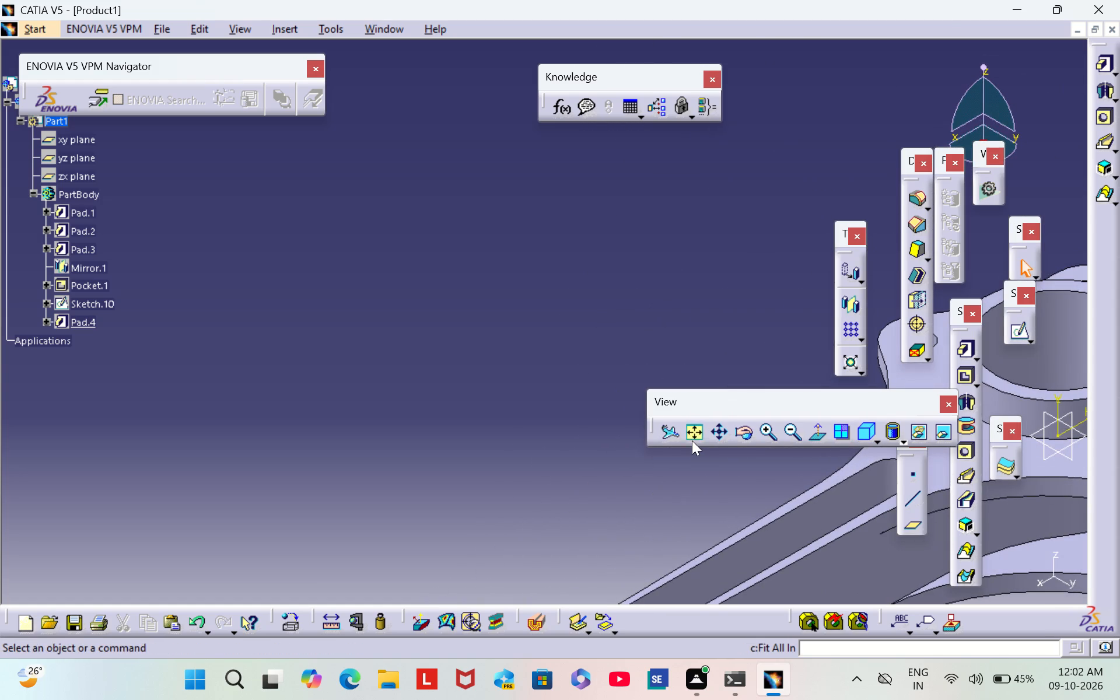
click(692, 440)
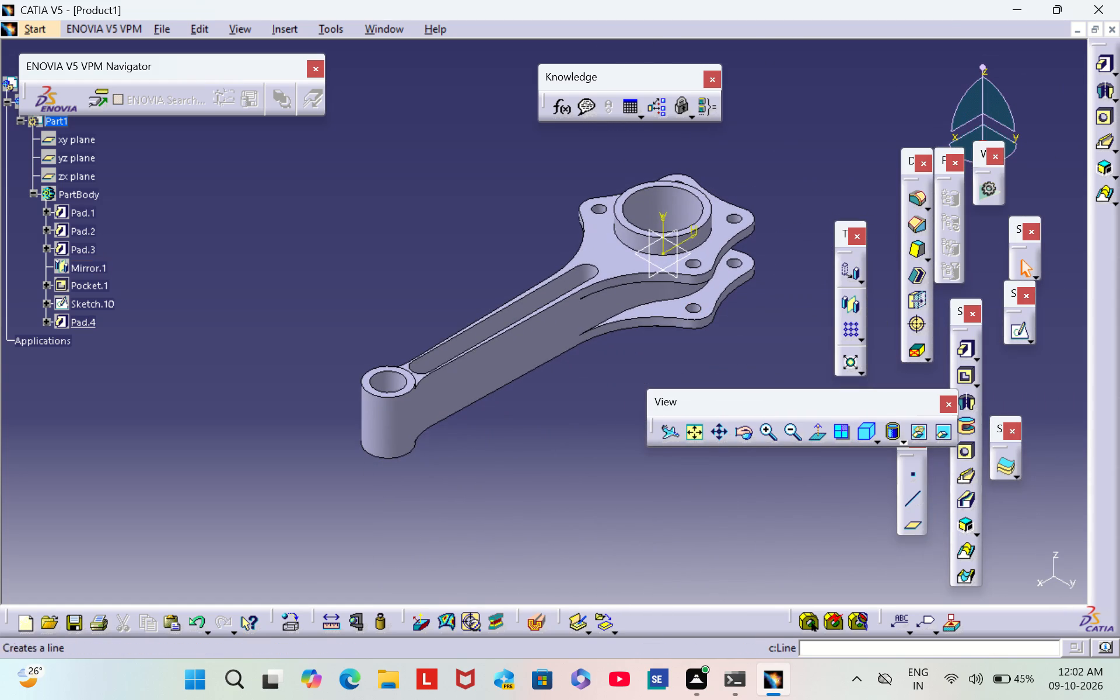
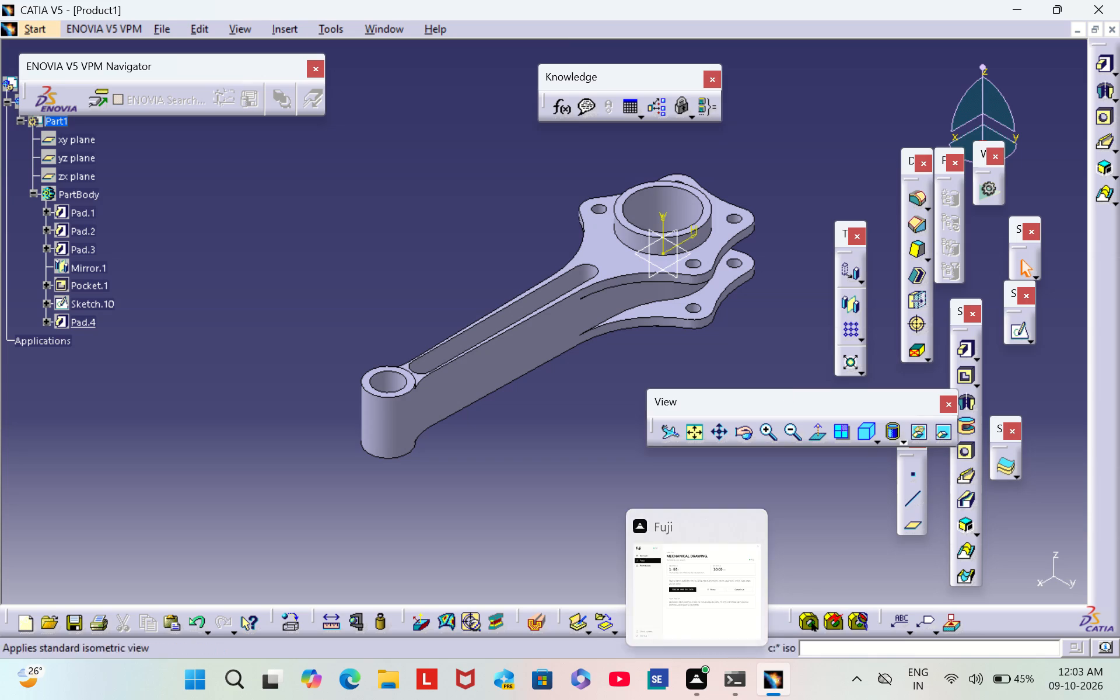
Save the connecting rod under the new name CATIA 10 as a CATPart on the Desktop.
click(164, 32)
click(208, 166)
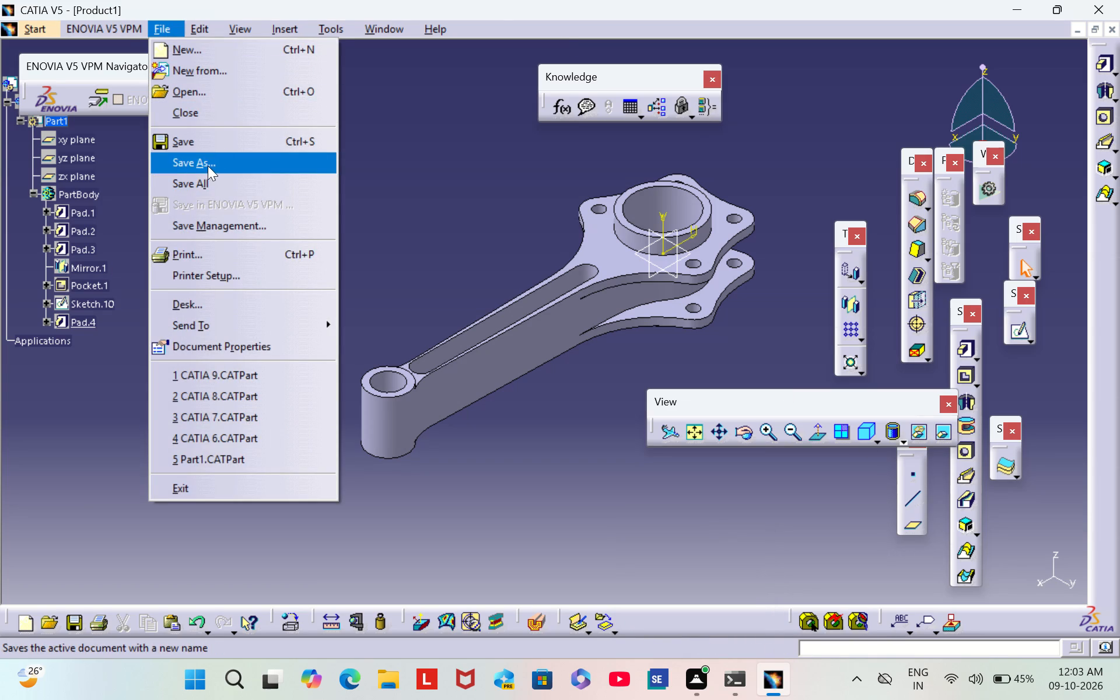
key(BackSpace)
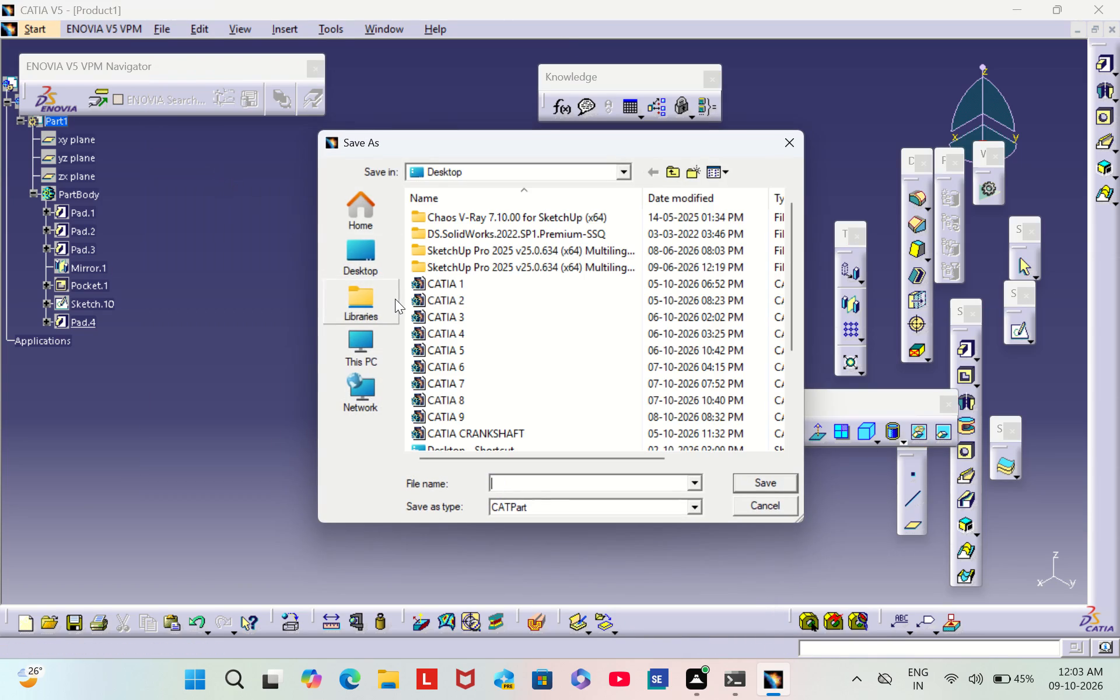
text(CATIA 10)
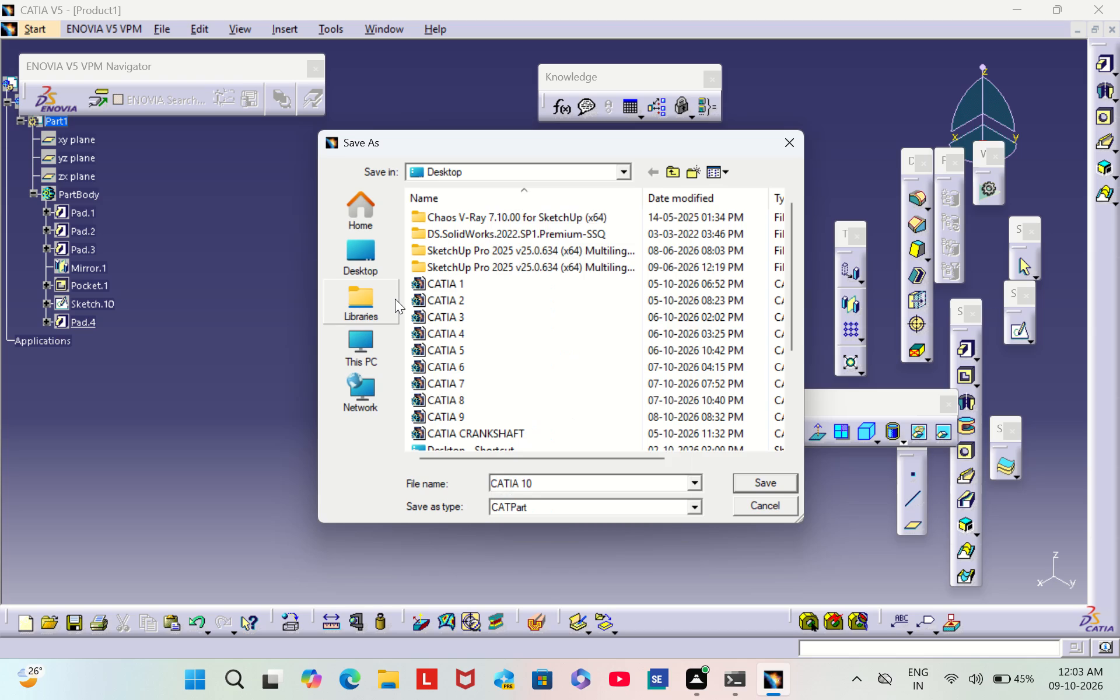
click(775, 484)
click(599, 397)
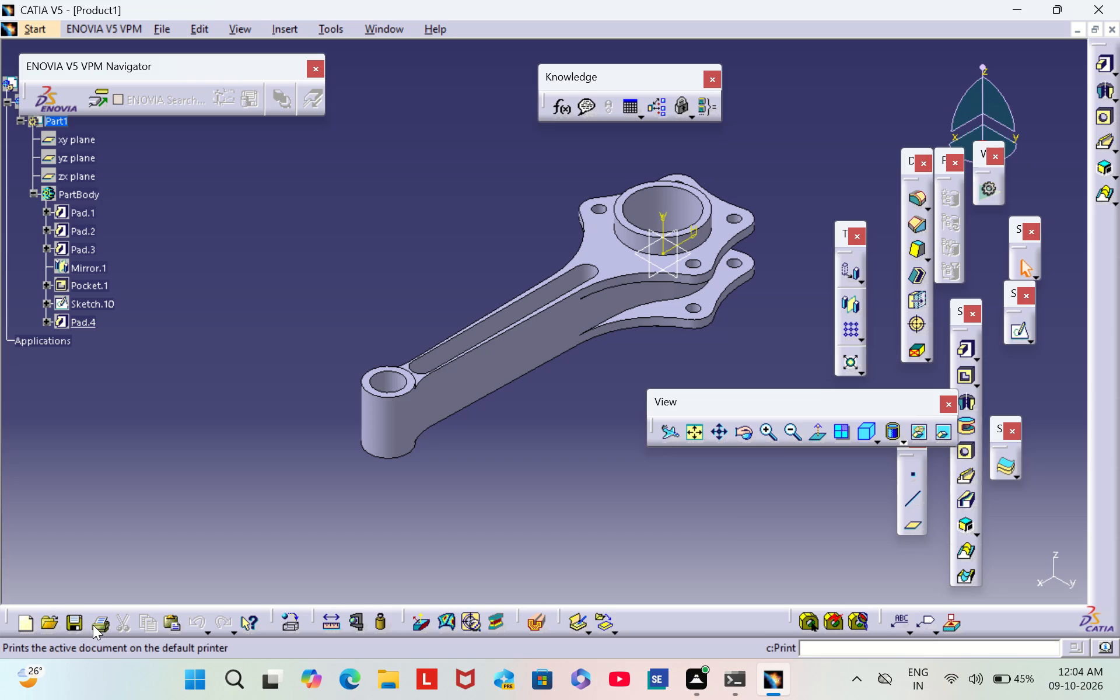
Print the isometric view of the connecting rod to a PDF document named CATIA 10 on the Desktop.
click(93, 625)
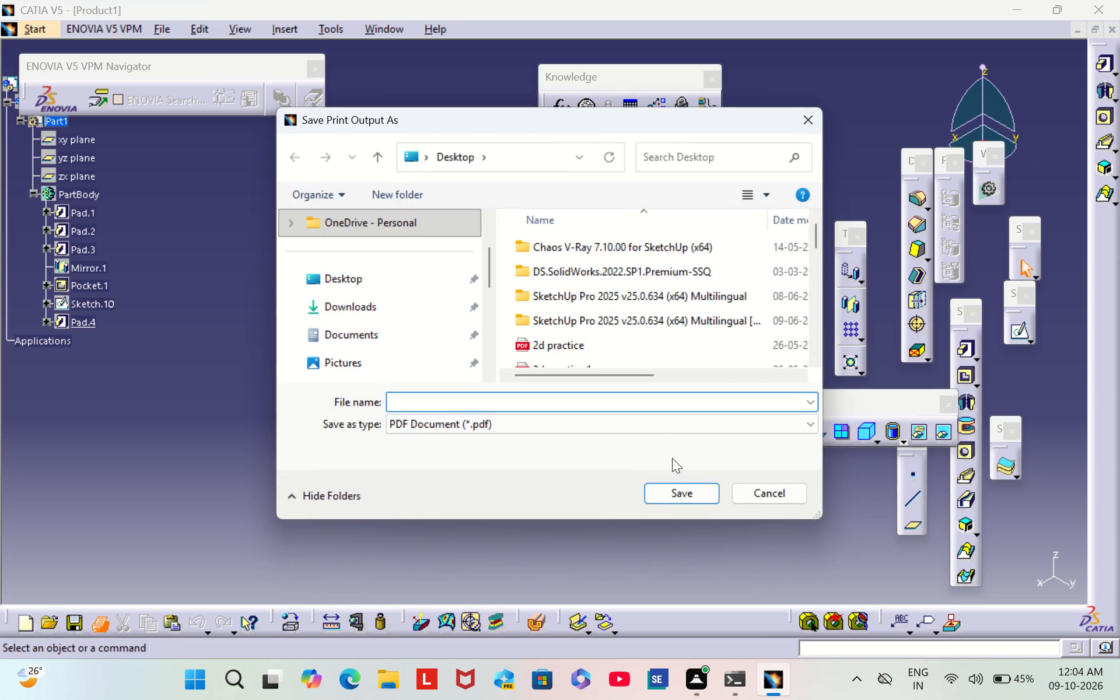
text(CATIA 10)
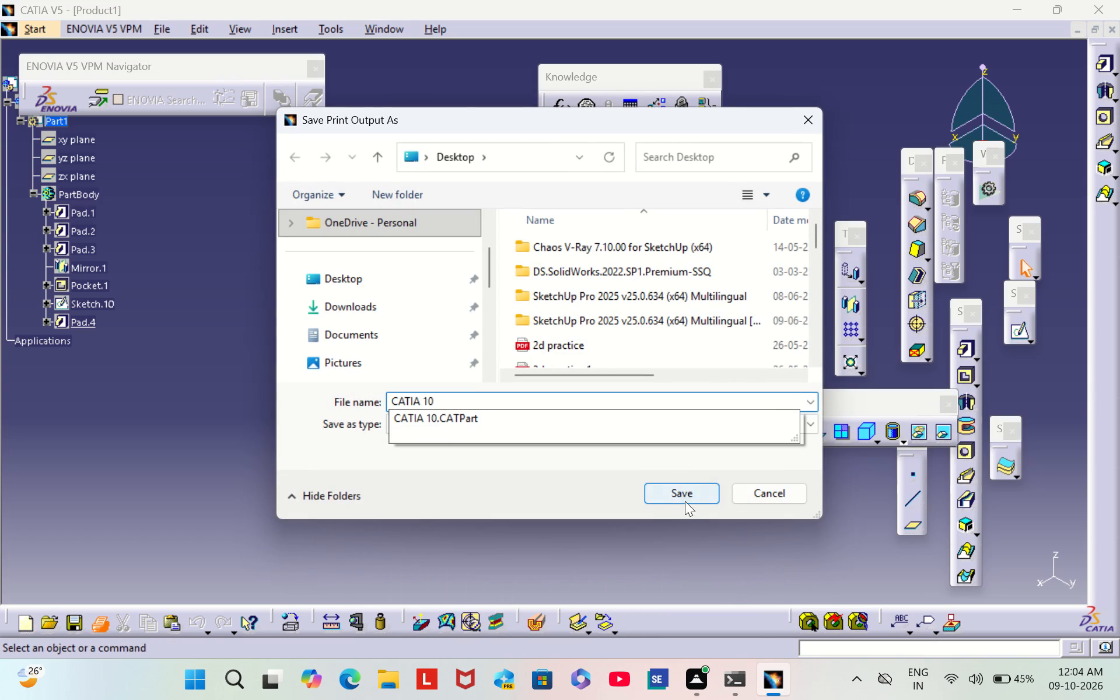
click(684, 500)
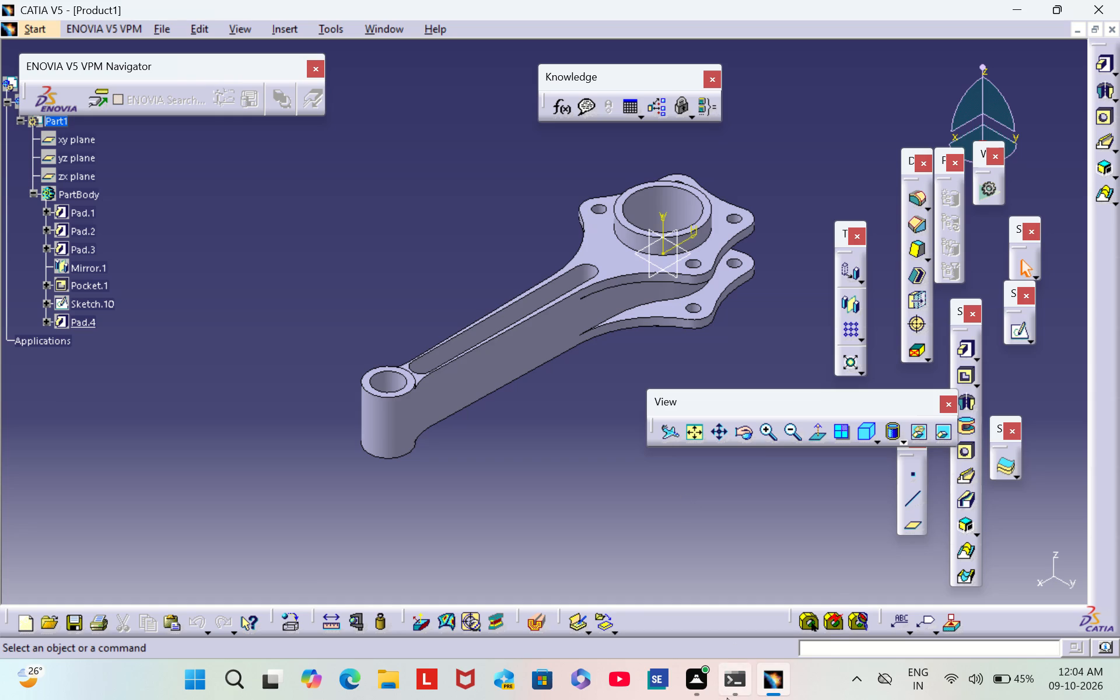